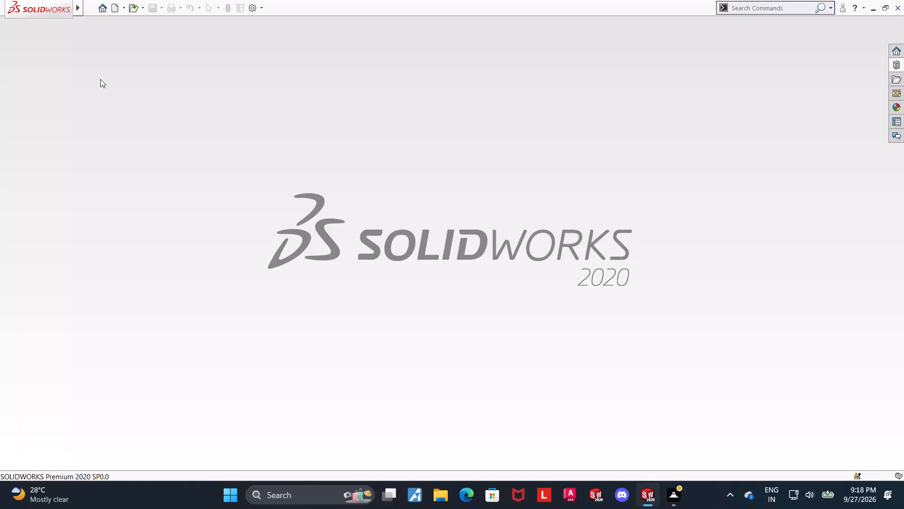
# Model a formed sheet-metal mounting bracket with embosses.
# Create a new part document.
pyautogui.click(117, 7)
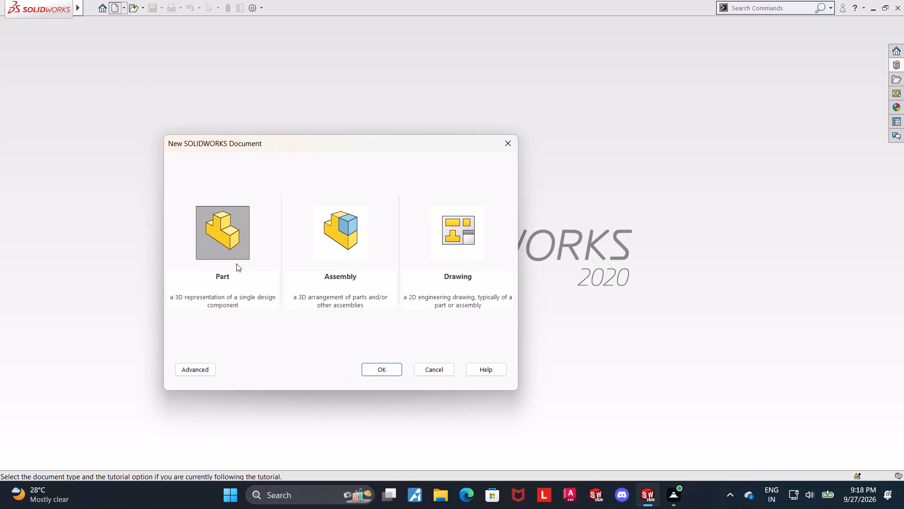
pyautogui.doubleClick(221, 232)
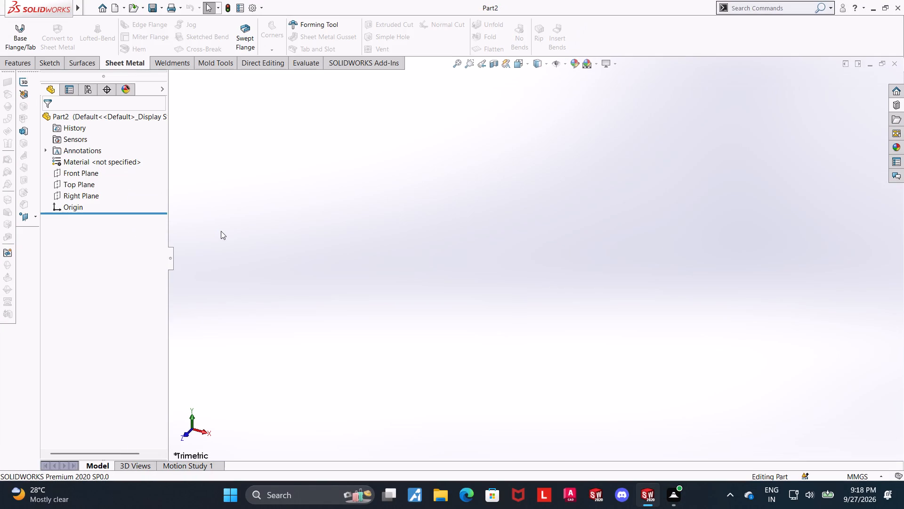
# Sketch a center rectangle about 231 mm by 130 mm on the Front Plane, centred on the origin.
pyautogui.click(75, 178)
pyautogui.click(88, 165)
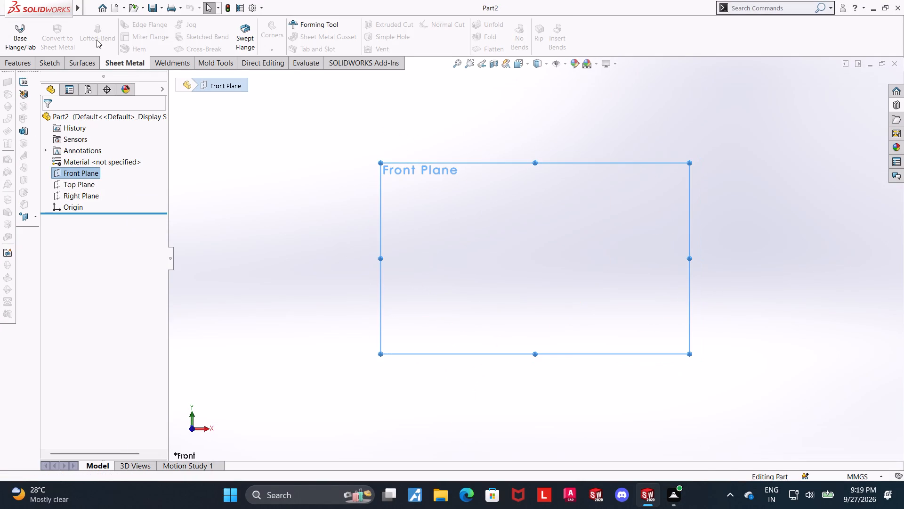
pyautogui.click(89, 37)
pyautogui.click(536, 257)
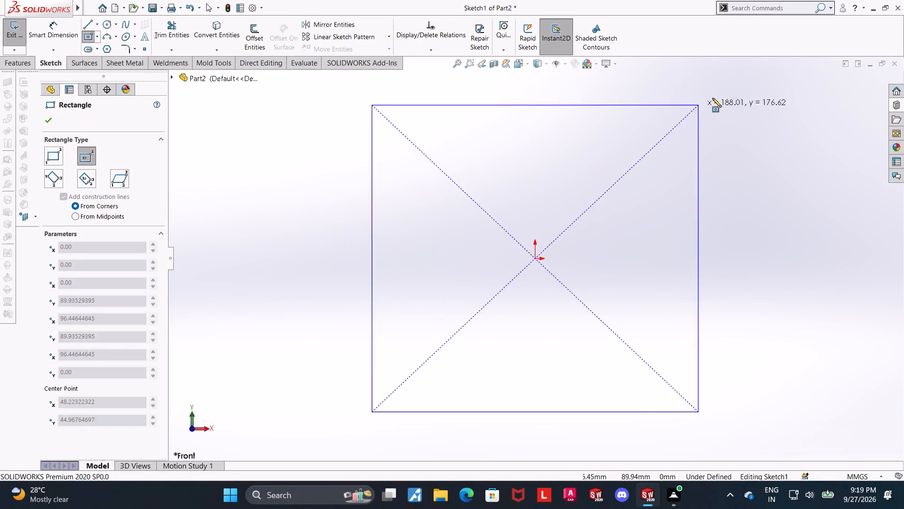
pyautogui.doubleClick(735, 145)
pyautogui.press('Escape')
# Sketch a lower corner rectangle about 165 mm wide, extending right from the first rectangle's bottom-right corner.
pyautogui.scroll(7, 788, 202)
pyautogui.scroll(-2, 794, 257)
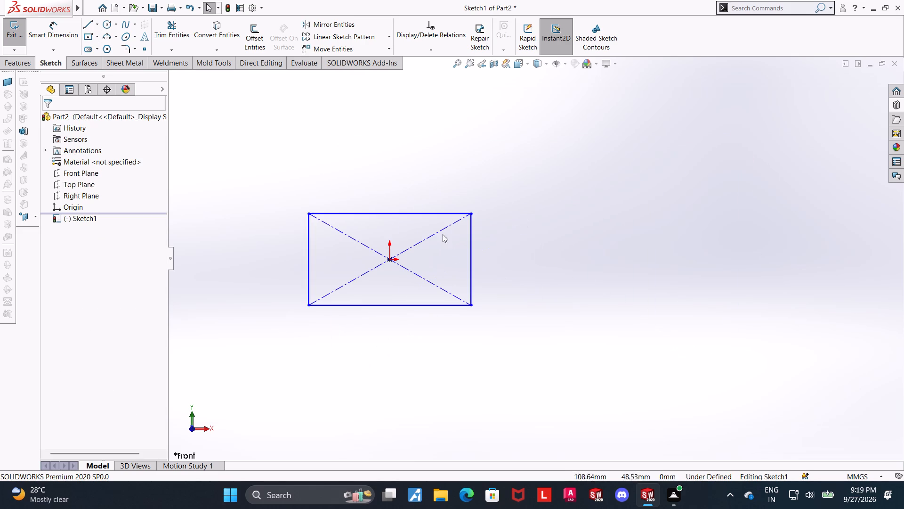
pyautogui.scroll(-1, 423, 260)
pyautogui.click(95, 36)
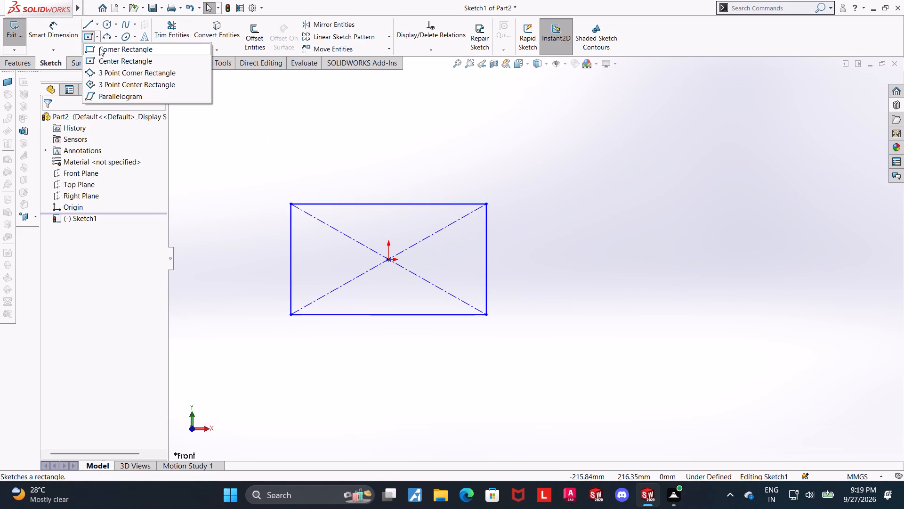
pyautogui.click(99, 46)
pyautogui.click(487, 314)
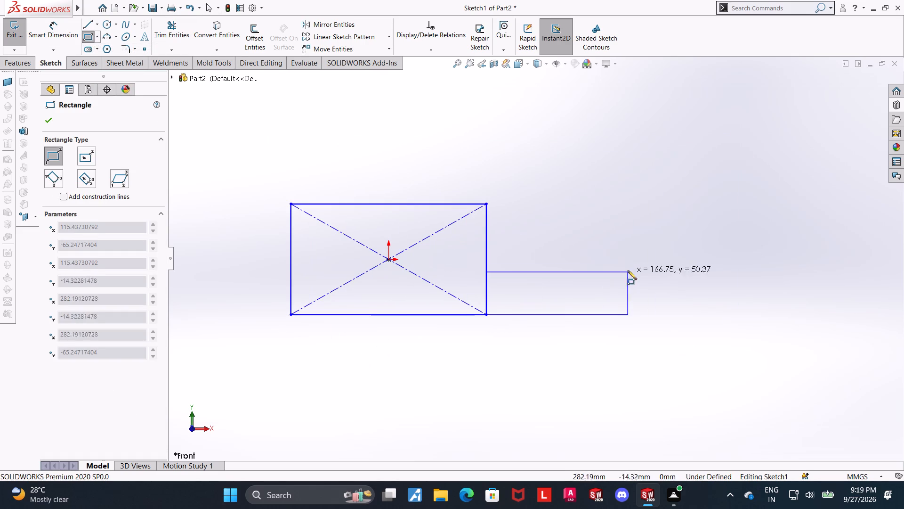
pyautogui.click(626, 250)
pyautogui.press('Escape')
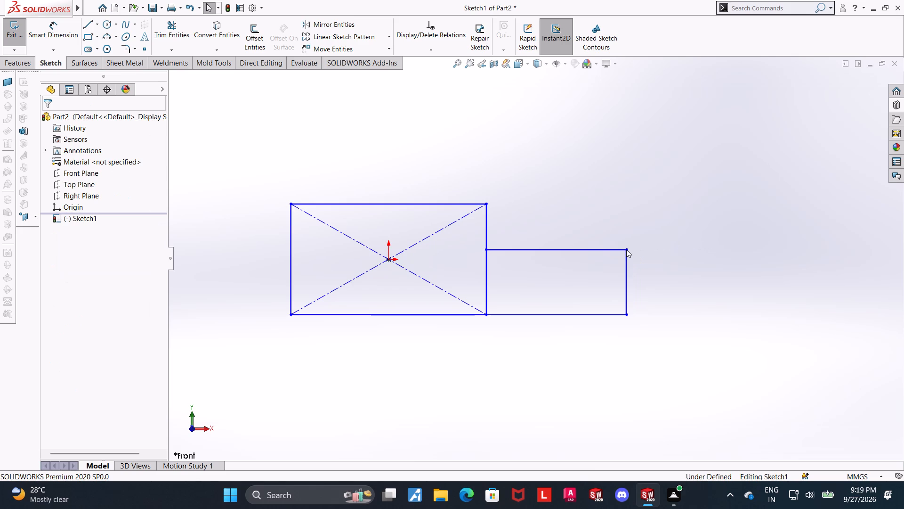
pyautogui.press('Escape')
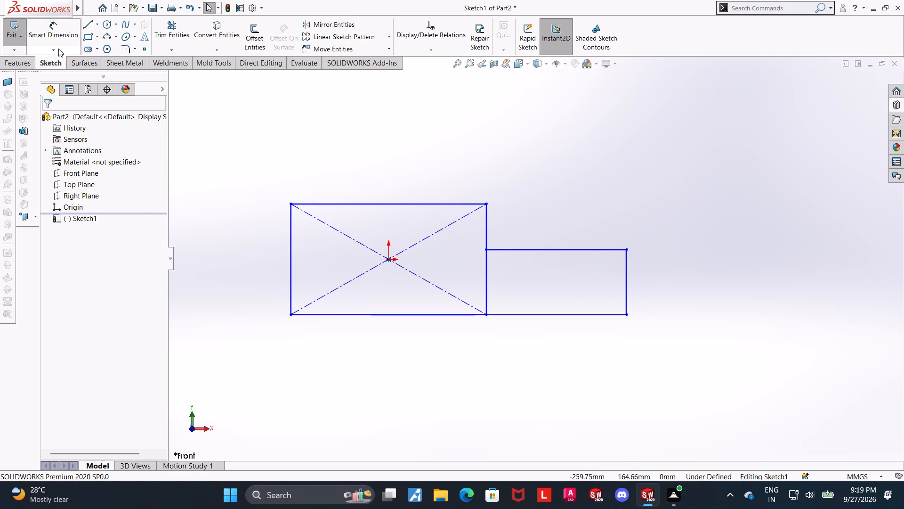
# Dimension the large rectangle's top edge to 150 mm.
pyautogui.click(56, 32)
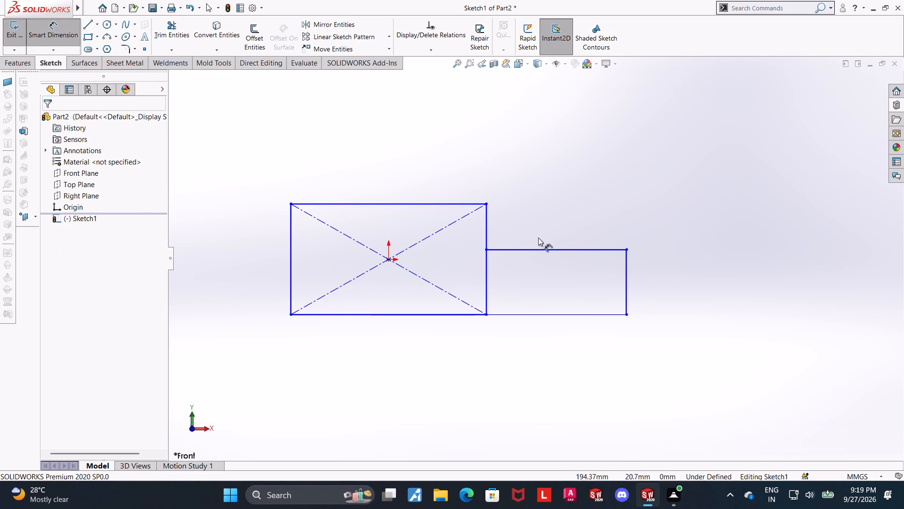
pyautogui.doubleClick(439, 204)
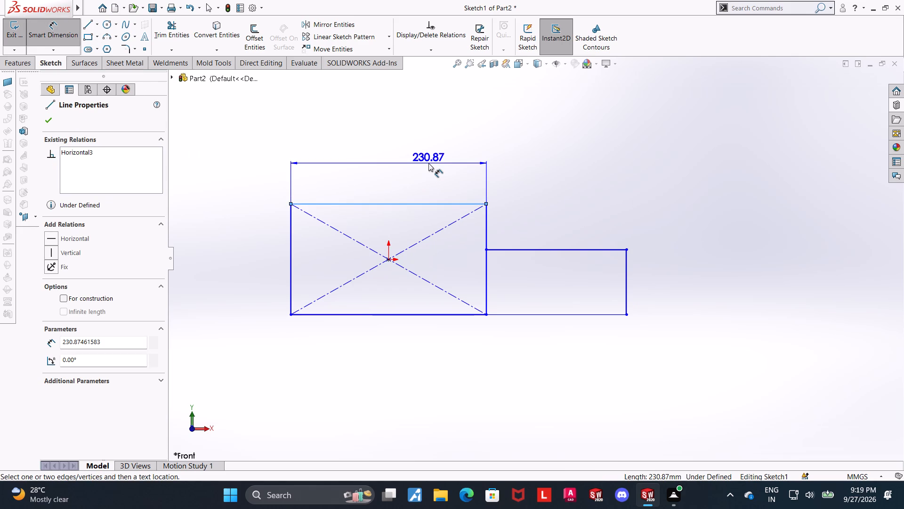
pyautogui.doubleClick(428, 163)
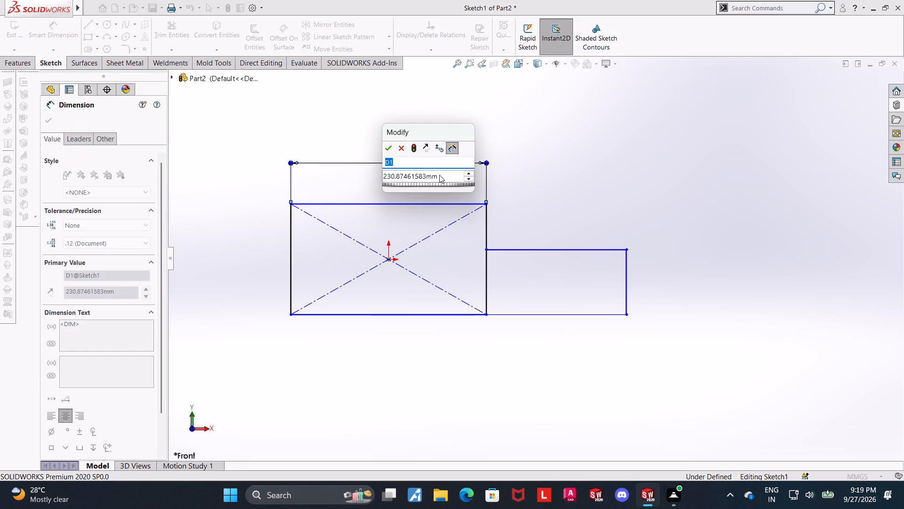
pyautogui.press('Escape')
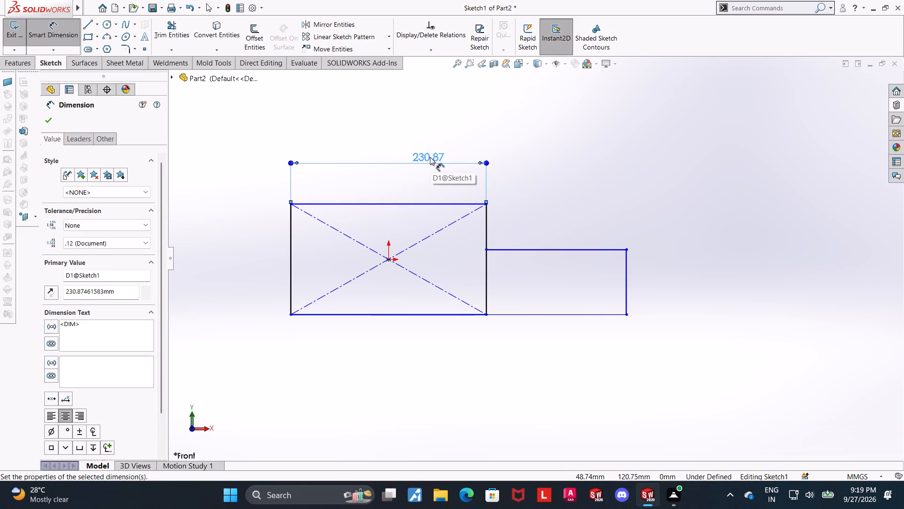
pyautogui.doubleClick(430, 157)
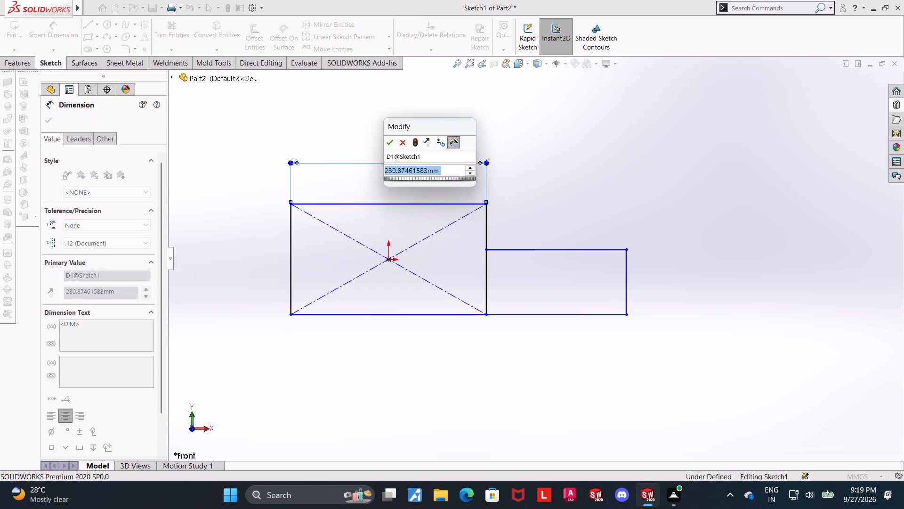
pyautogui.write('150')
pyautogui.press('Return')
pyautogui.press('Escape')
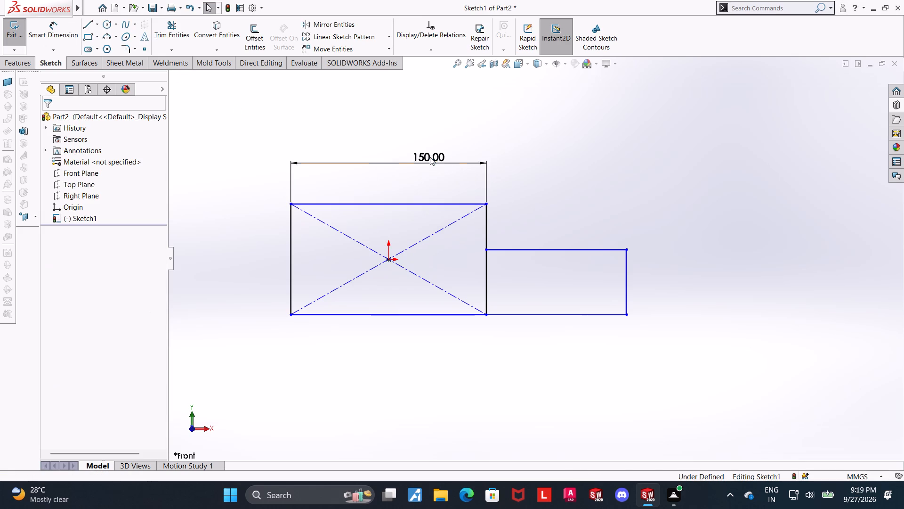
# Dimension the large rectangle's left edge to 120 mm.
pyautogui.click(70, 25)
pyautogui.click(290, 255)
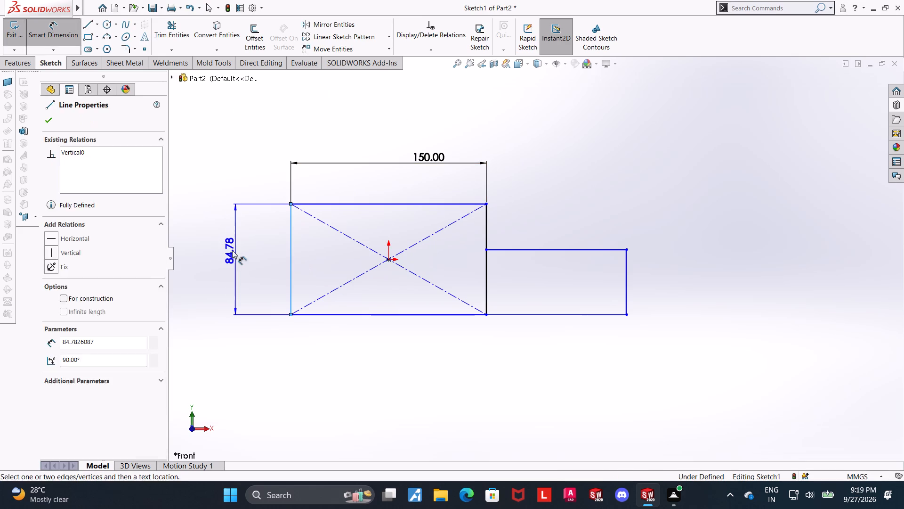
pyautogui.click(232, 250)
pyautogui.write('120')
pyautogui.press('Return')
pyautogui.press('Escape')
pyautogui.press('Escape')
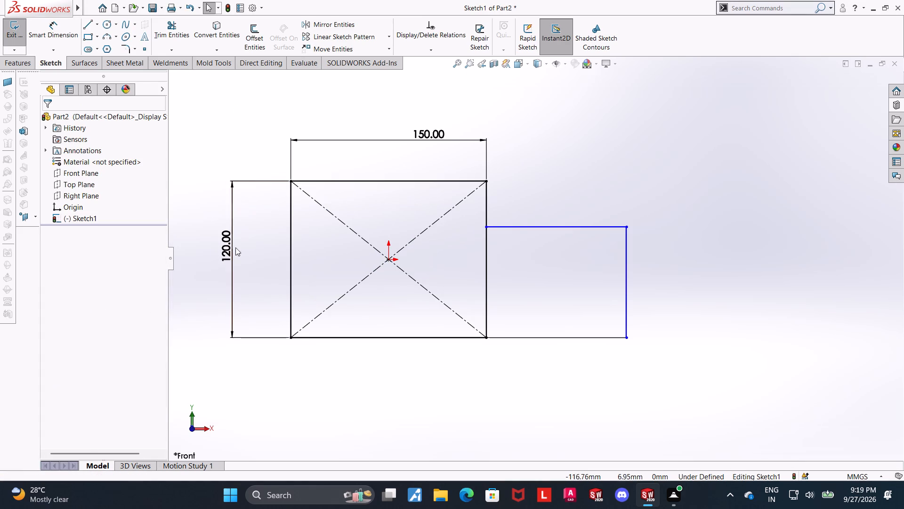
# Dimension the small rectangle's bottom edge to 80 mm.
pyautogui.click(43, 31)
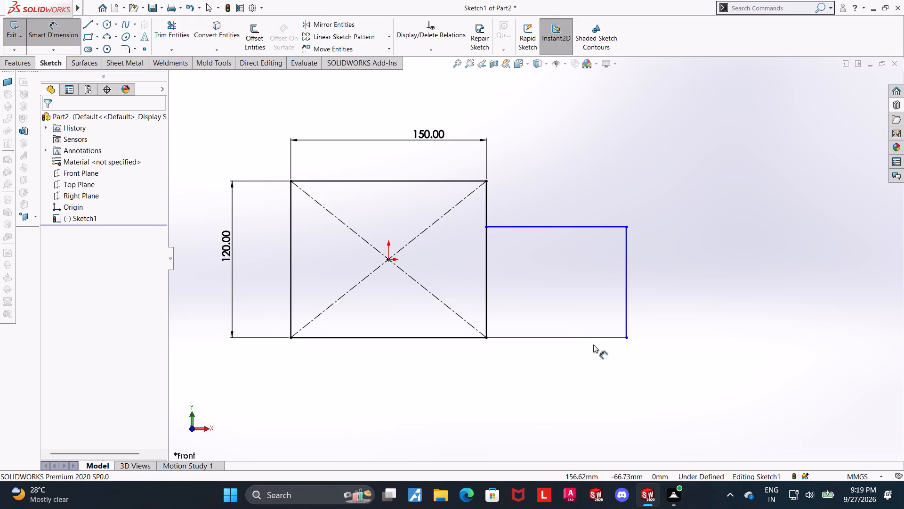
pyautogui.click(593, 337)
pyautogui.click(576, 361)
pyautogui.write('80')
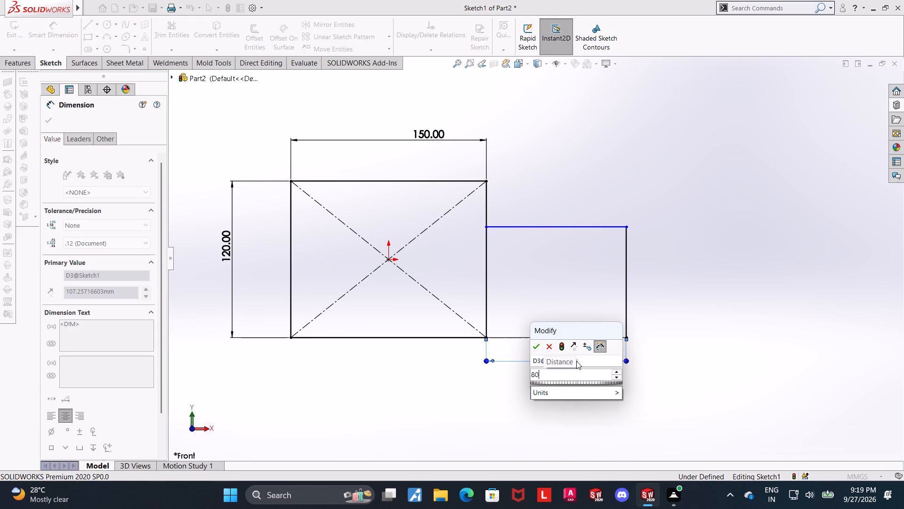
pyautogui.press('Return')
pyautogui.press('Escape')
pyautogui.press('Escape')
# Dimension the small rectangle's right edge to 60 mm.
pyautogui.click(62, 34)
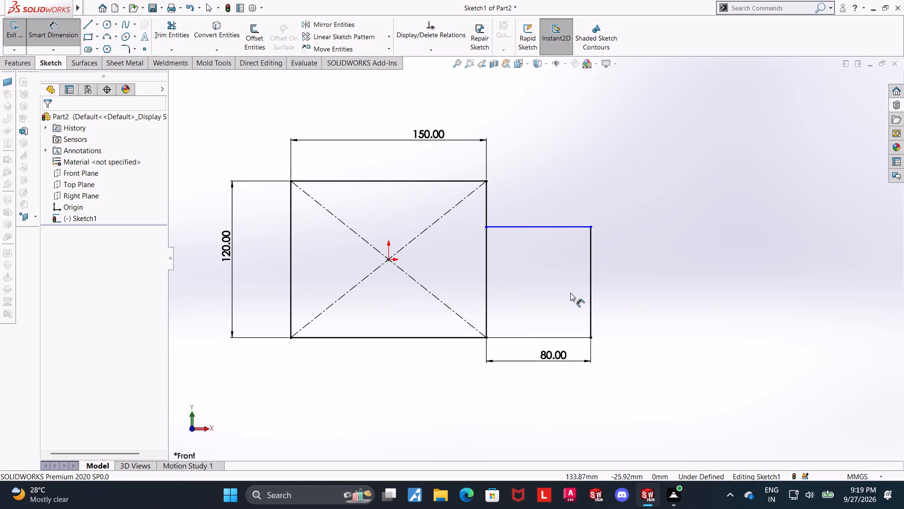
pyautogui.click(589, 295)
pyautogui.click(635, 297)
pyautogui.write('60')
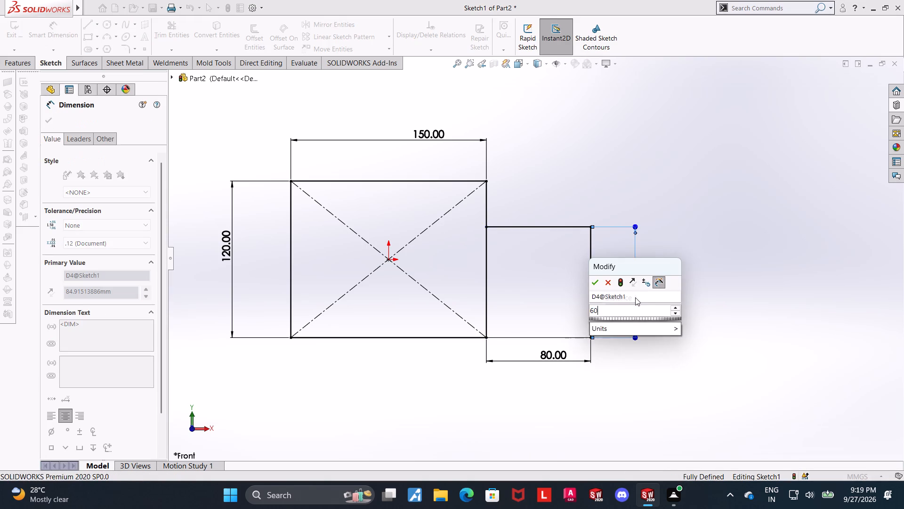
pyautogui.press('Return')
pyautogui.press('Escape')
pyautogui.press('Escape')
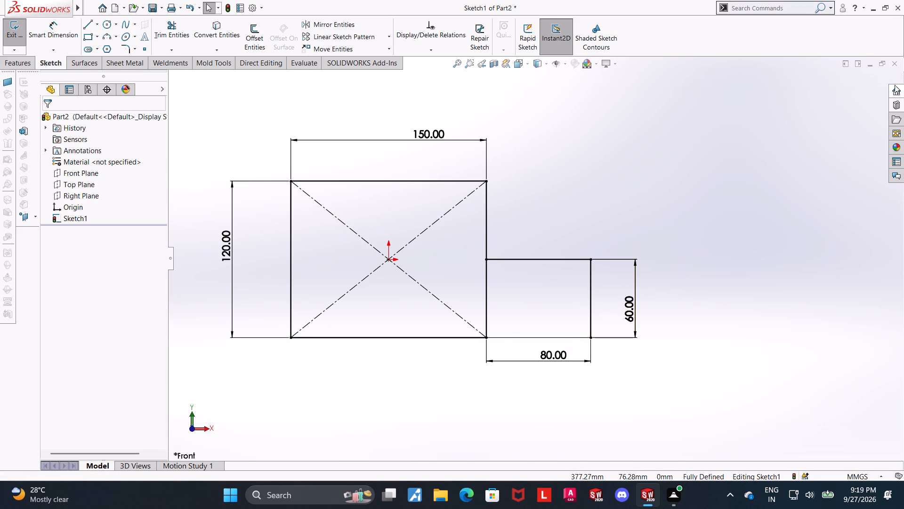
# Power trim the shared line segment between the two rectangles to leave a single L-shaped outline.
pyautogui.scroll(1, 784, 202)
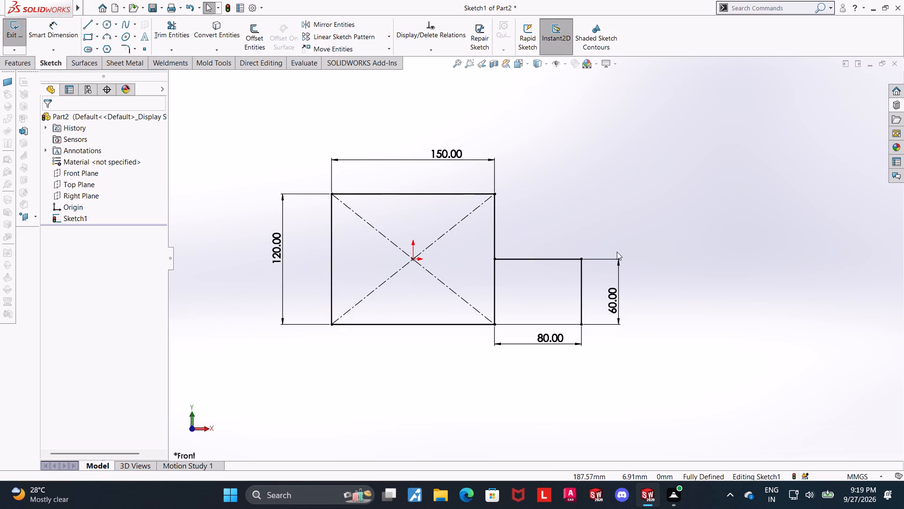
pyautogui.moveTo(661, 216); pyautogui.dragTo(654, 219, button='middle')
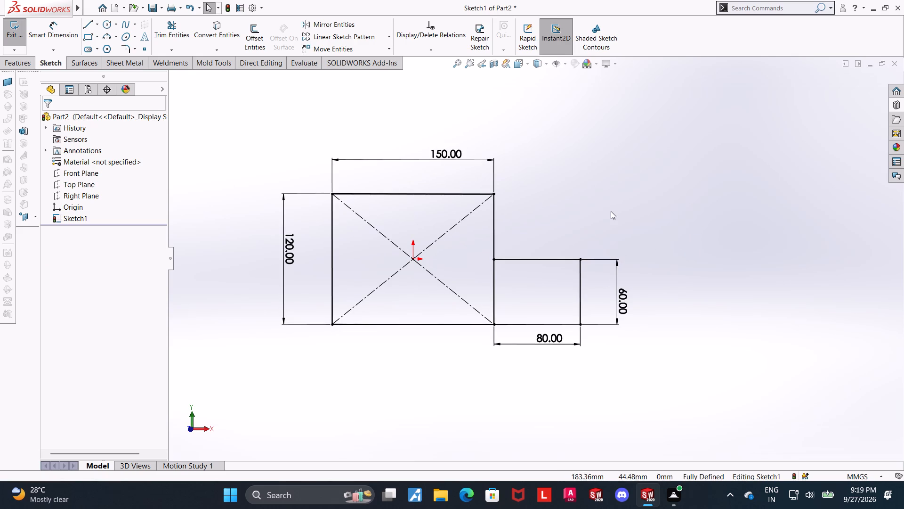
pyautogui.click(181, 29)
pyautogui.moveTo(520, 288); pyautogui.dragTo(478, 282)
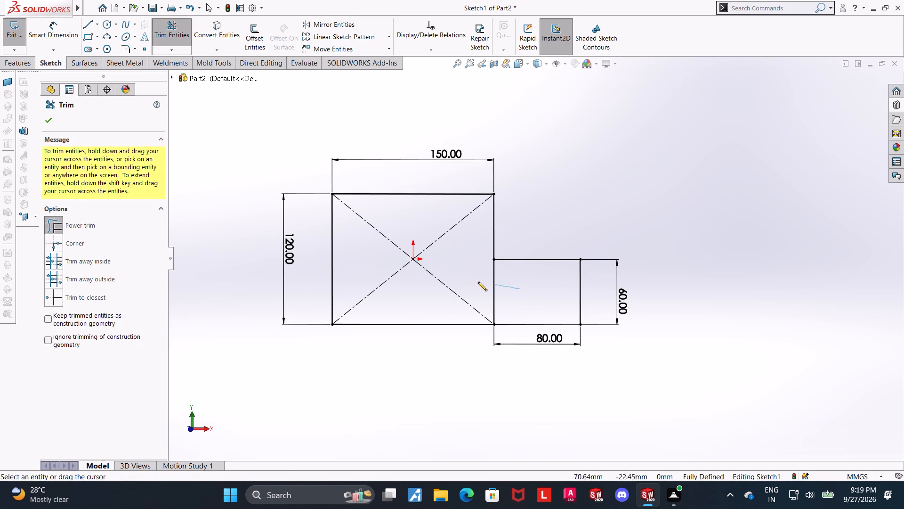
pyautogui.moveTo(478, 282); pyautogui.dragTo(476, 281)
pyautogui.press('Escape')
pyautogui.press('Escape')
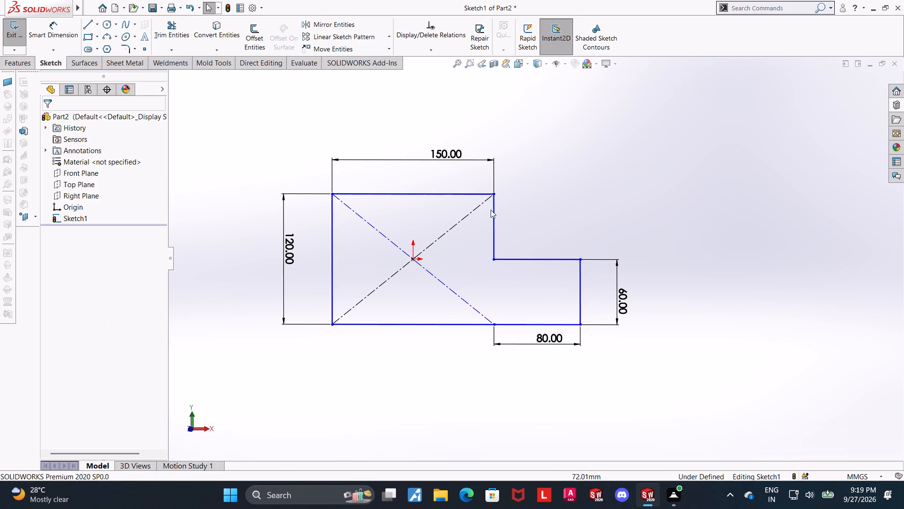
# Add a vertical relation between the large rectangle's top-right and bottom-right corner points, and exit the sketch.
pyautogui.click(494, 195)
pyautogui.keyDown('ctrl'); pyautogui.click(494, 324); pyautogui.keyUp('ctrl')
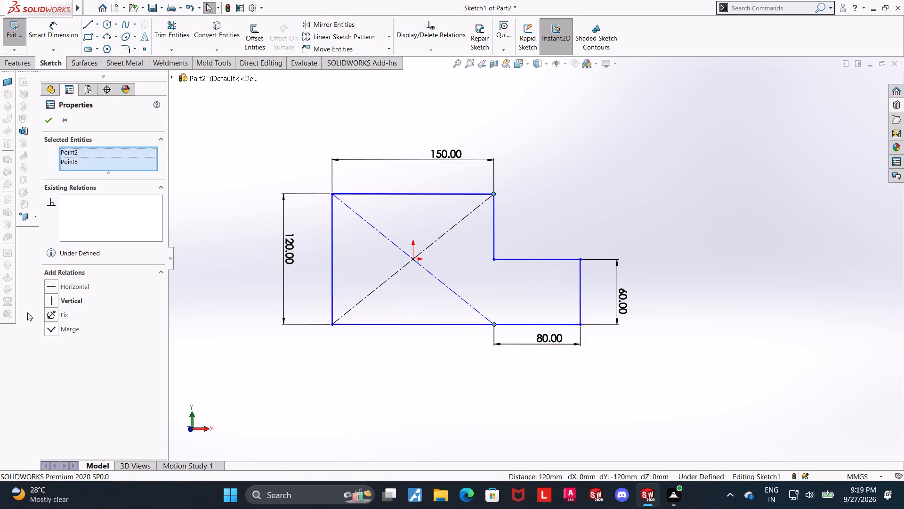
pyautogui.click(55, 299)
pyautogui.click(50, 121)
pyautogui.click(803, 276)
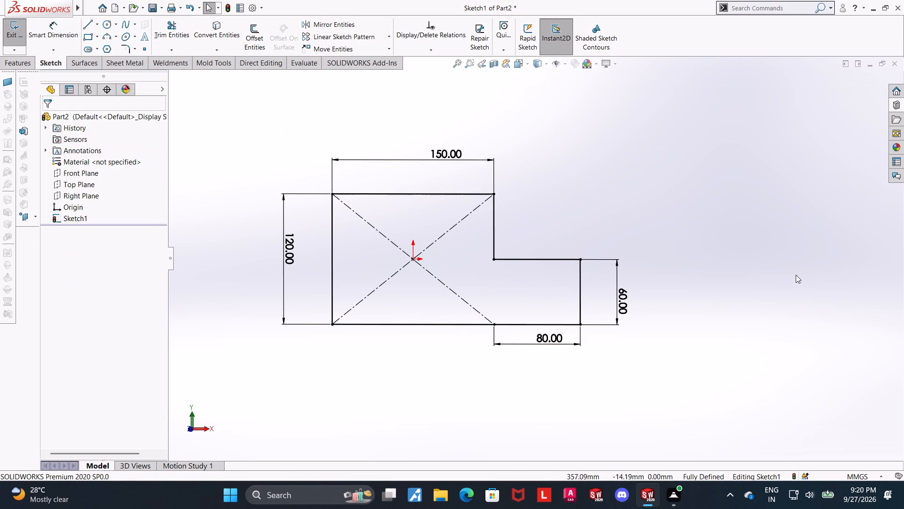
pyautogui.scroll(1, 764, 211)
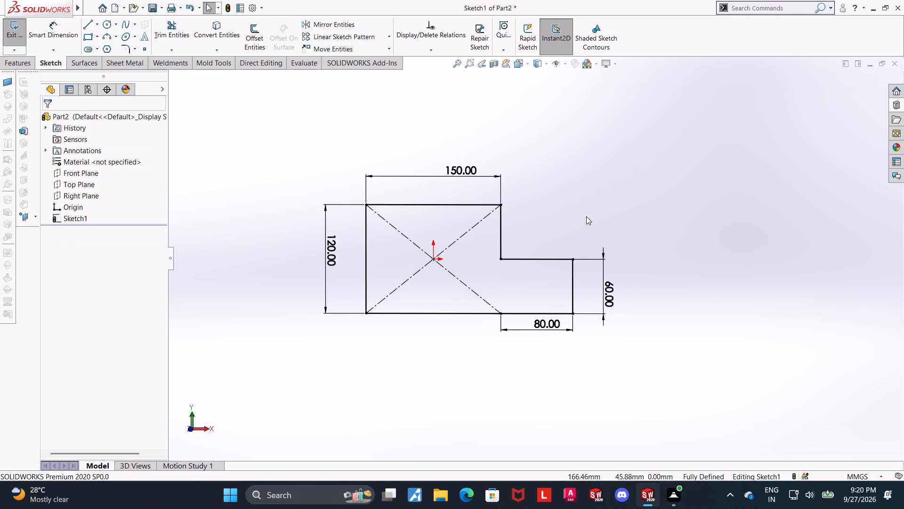
pyautogui.click(23, 33)
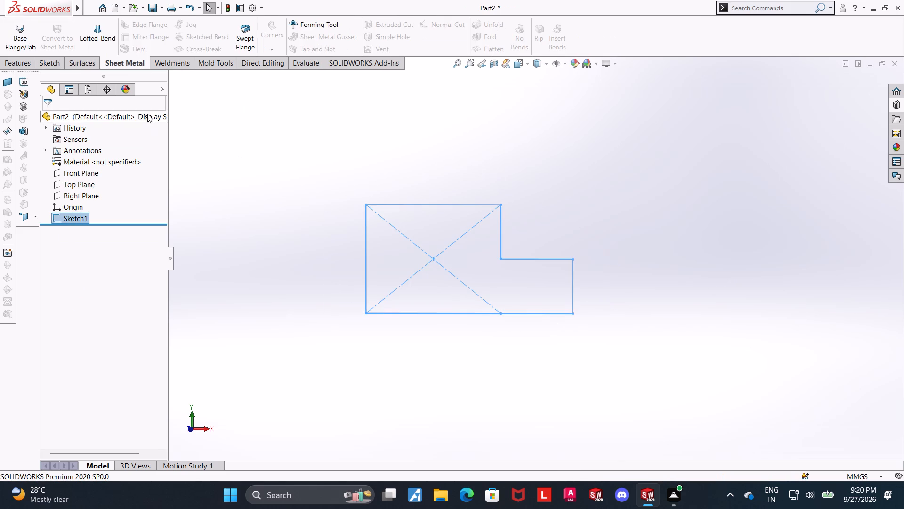
# Start a base flange from the L-shaped sketch and set its thickness to 2 mm.
pyautogui.click(30, 39)
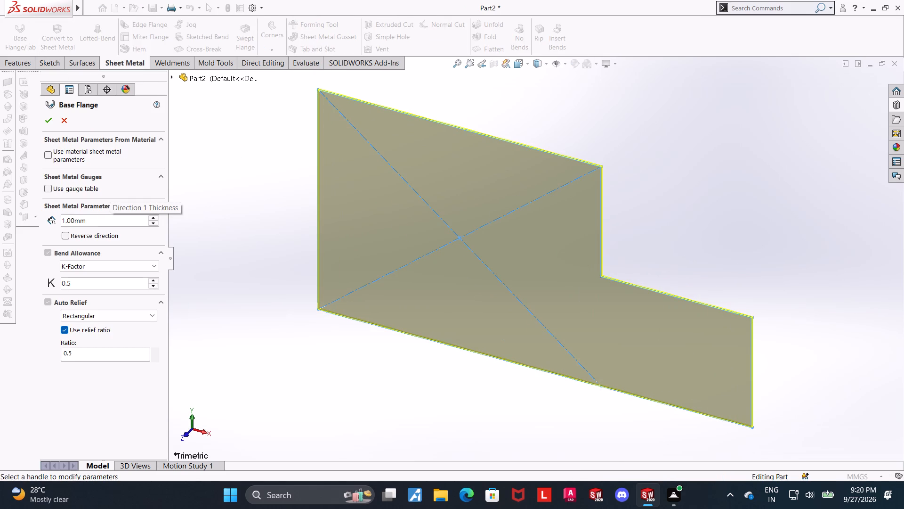
pyautogui.moveTo(106, 219); pyautogui.dragTo(19, 226)
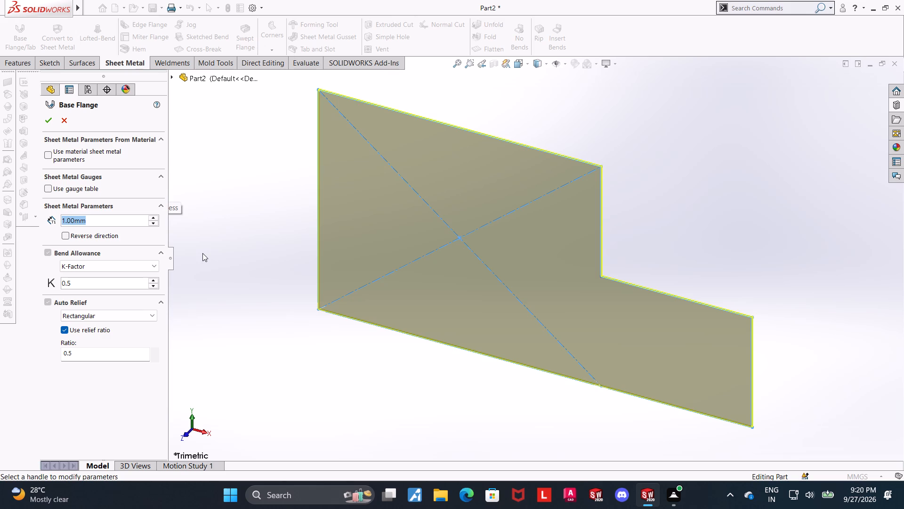
pyautogui.press('2')
pyautogui.press('Return')
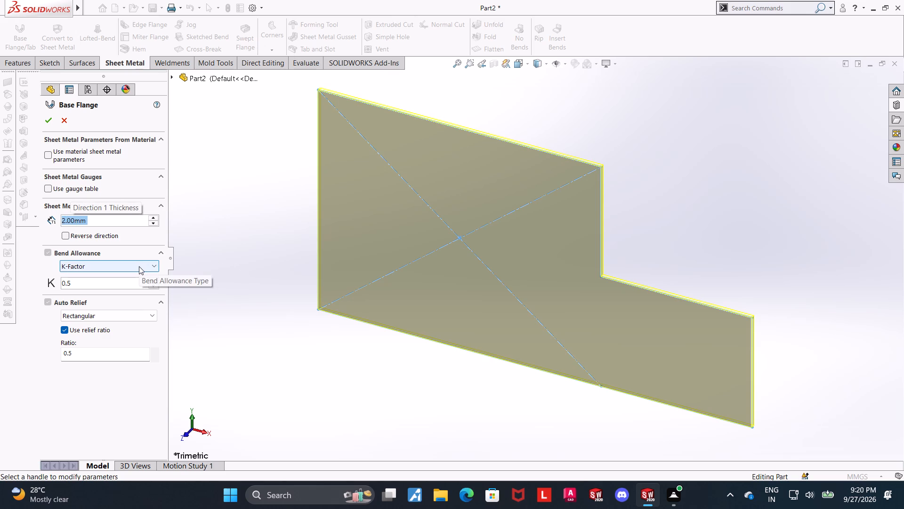
# Reverse the base flange's thickness direction and create the feature.
pyautogui.scroll(2, 172, 308)
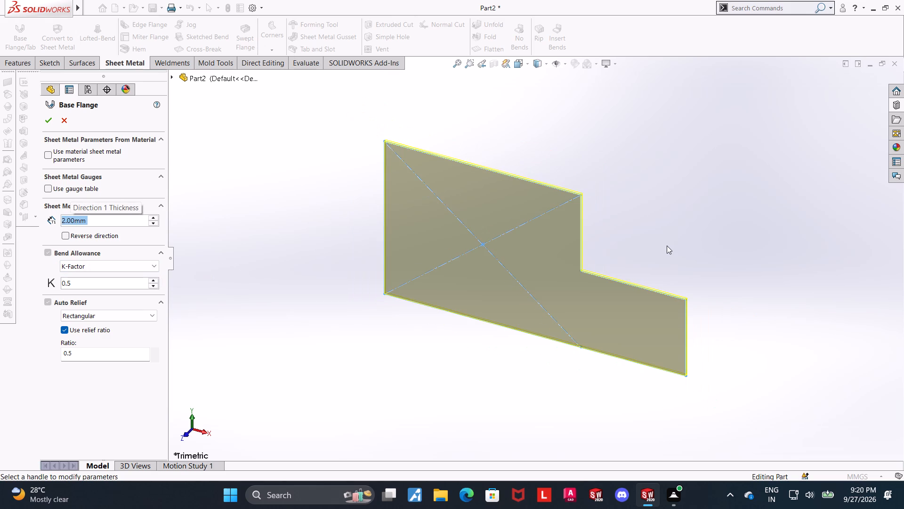
pyautogui.scroll(-2, 667, 246)
pyautogui.moveTo(640, 254); pyautogui.dragTo(598, 270, button='middle')
pyautogui.scroll(-4, 479, 193)
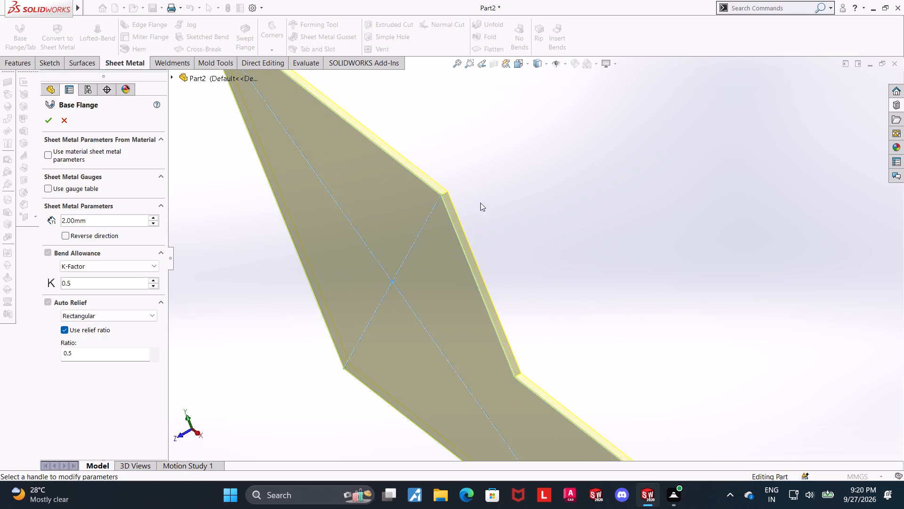
pyautogui.click(67, 235)
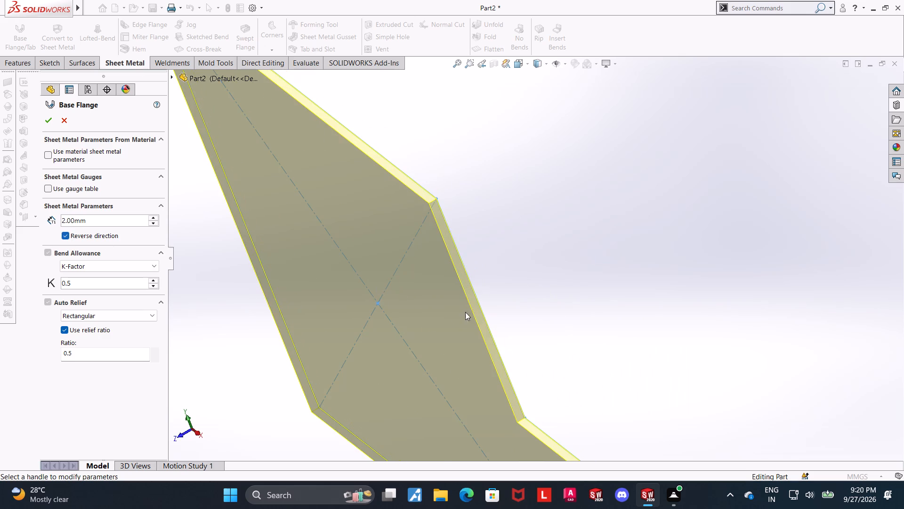
pyautogui.scroll(1, 483, 332)
pyautogui.scroll(-1, 474, 303)
pyautogui.scroll(1, 489, 323)
pyautogui.moveTo(481, 294); pyautogui.dragTo(467, 333, button='middle')
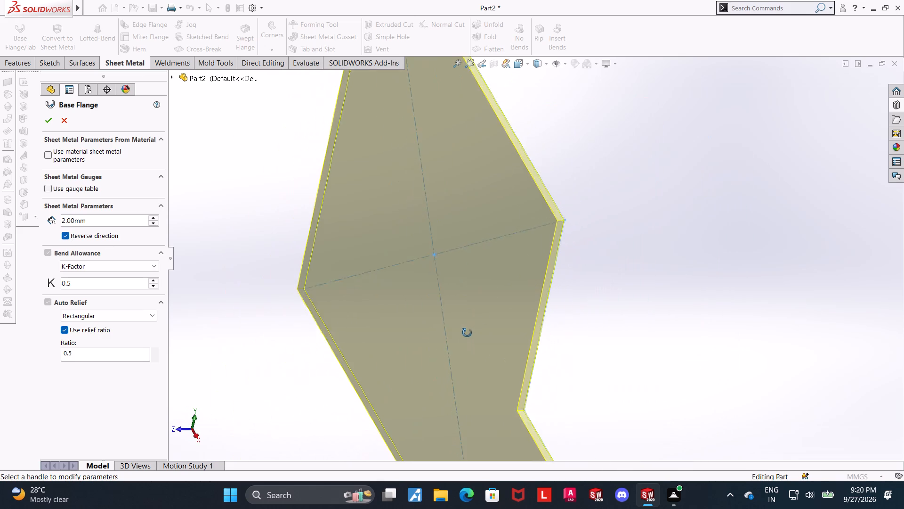
pyautogui.moveTo(467, 333); pyautogui.dragTo(466, 333, button='middle')
pyautogui.scroll(-1, 467, 333)
pyautogui.scroll(-5, 594, 204)
pyautogui.moveTo(592, 285); pyautogui.dragTo(578, 286, button='middle')
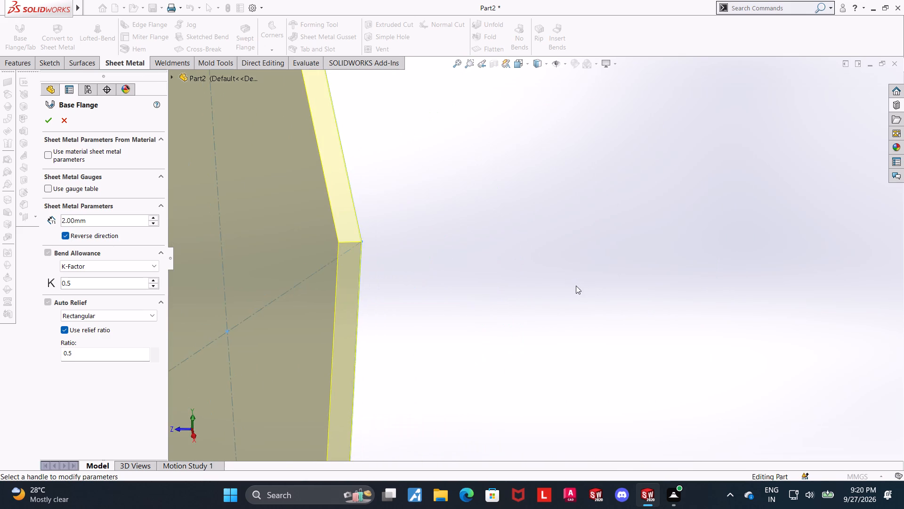
pyautogui.scroll(5, 560, 287)
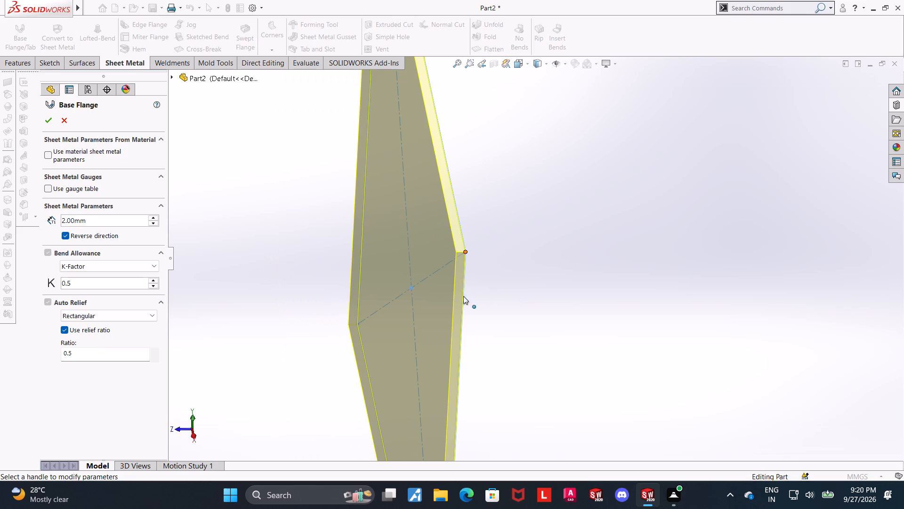
pyautogui.moveTo(450, 295); pyautogui.dragTo(485, 259, button='middle')
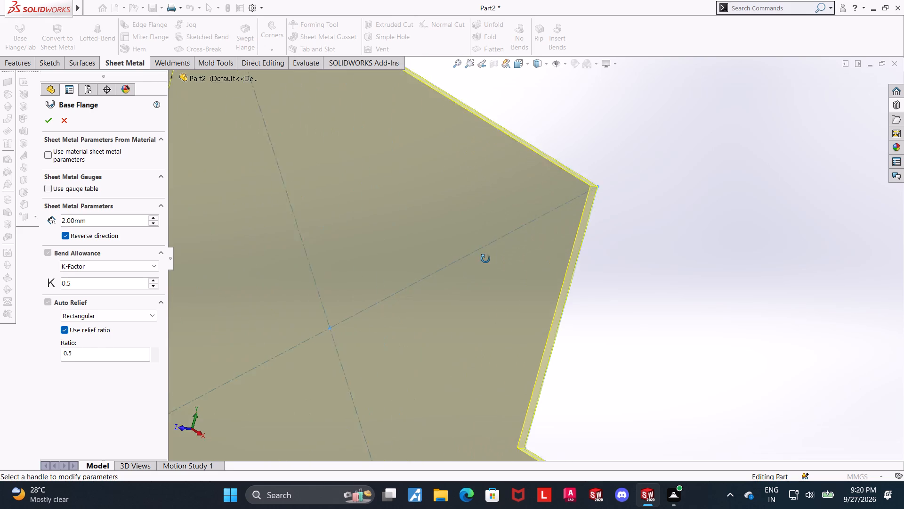
pyautogui.moveTo(485, 259); pyautogui.dragTo(491, 259, button='middle')
pyautogui.scroll(5, 491, 258)
pyautogui.moveTo(627, 316); pyautogui.dragTo(581, 337, button='middle')
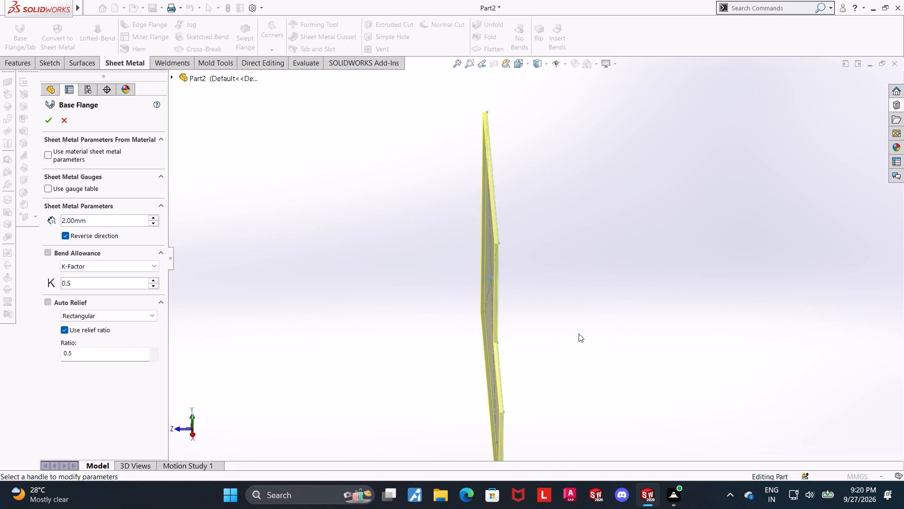
pyautogui.click(53, 121)
pyautogui.click(606, 297)
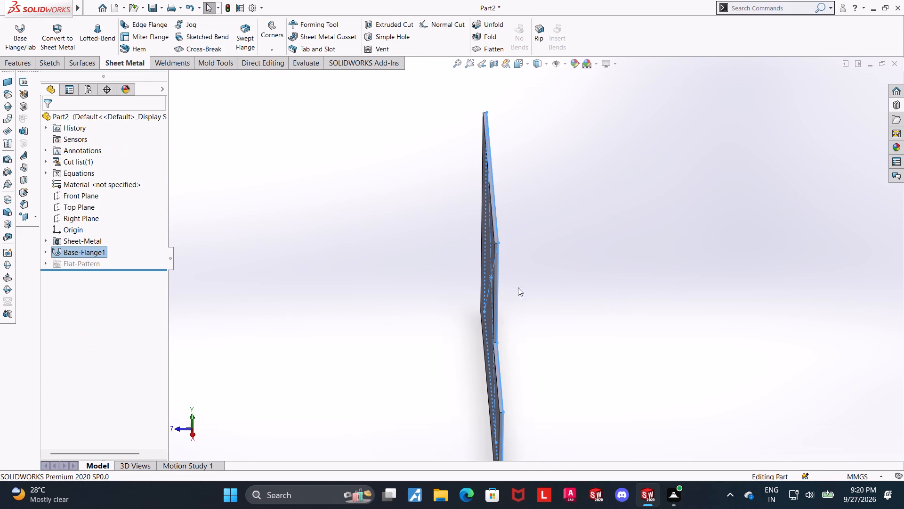
# Examine the base flange's underlying sketch and its dimensions on the model.
pyautogui.scroll(-3, 505, 254)
pyautogui.click(45, 250)
pyautogui.click(79, 264)
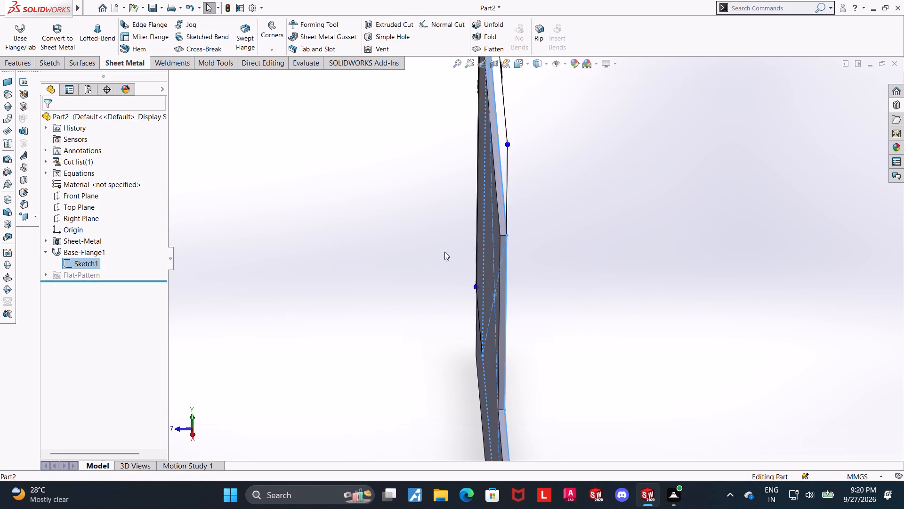
pyautogui.scroll(-4, 568, 243)
pyautogui.moveTo(617, 271); pyautogui.dragTo(638, 272, button='middle')
pyautogui.scroll(6, 627, 291)
pyautogui.click(591, 304)
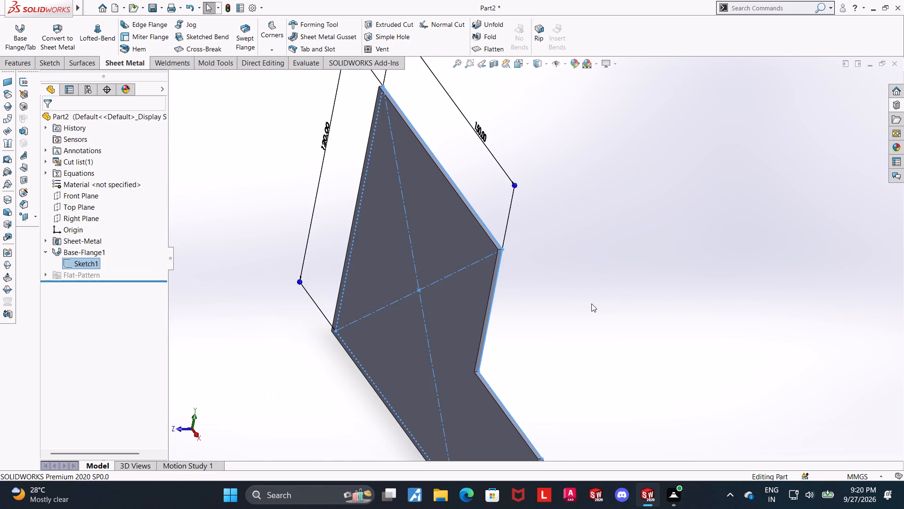
pyautogui.click(65, 263)
pyautogui.click(699, 293)
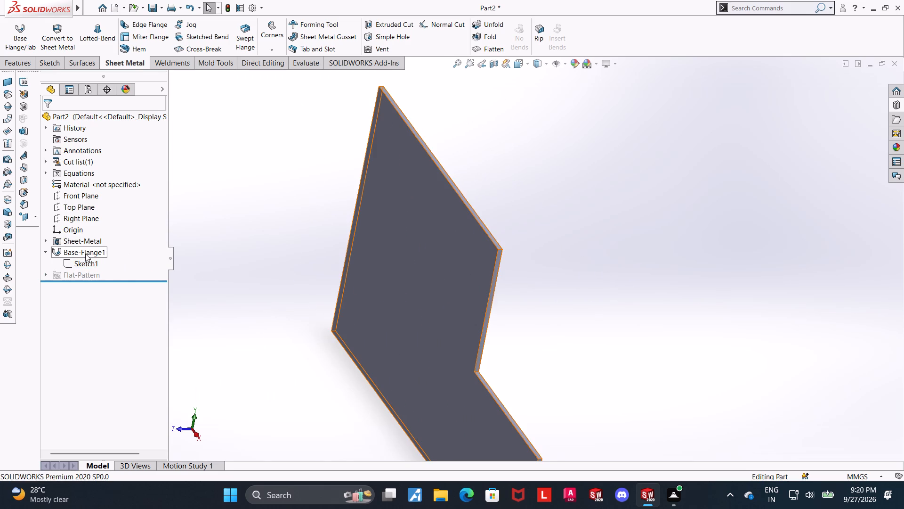
# Place an edge flange on the plate's 120 mm outer edge, pulled out about 147 mm toward the positive Z side.
pyautogui.scroll(4, 267, 296)
pyautogui.moveTo(512, 335); pyautogui.dragTo(562, 325, button='middle')
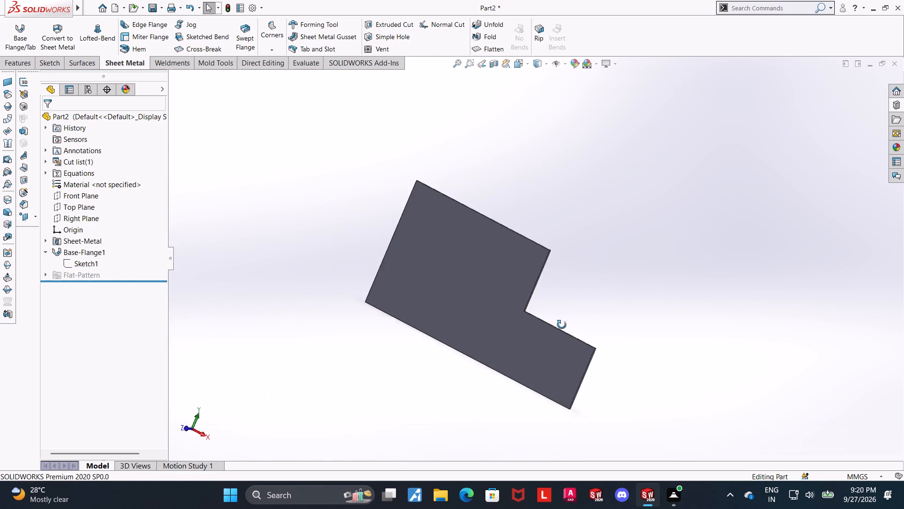
pyautogui.moveTo(562, 325); pyautogui.dragTo(646, 360, button='middle')
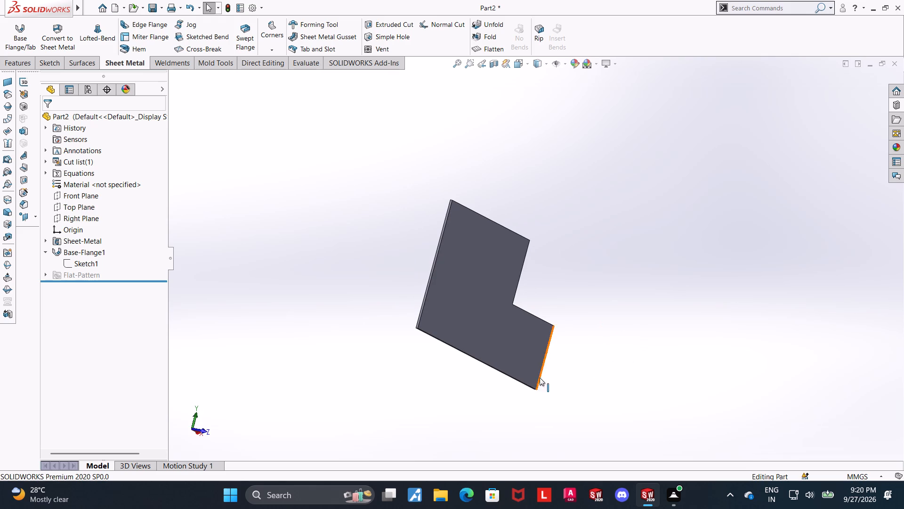
pyautogui.moveTo(545, 373); pyautogui.dragTo(513, 395, button='middle')
pyautogui.scroll(1, 513, 395)
pyautogui.scroll(2, 571, 314)
pyautogui.scroll(-1, 571, 314)
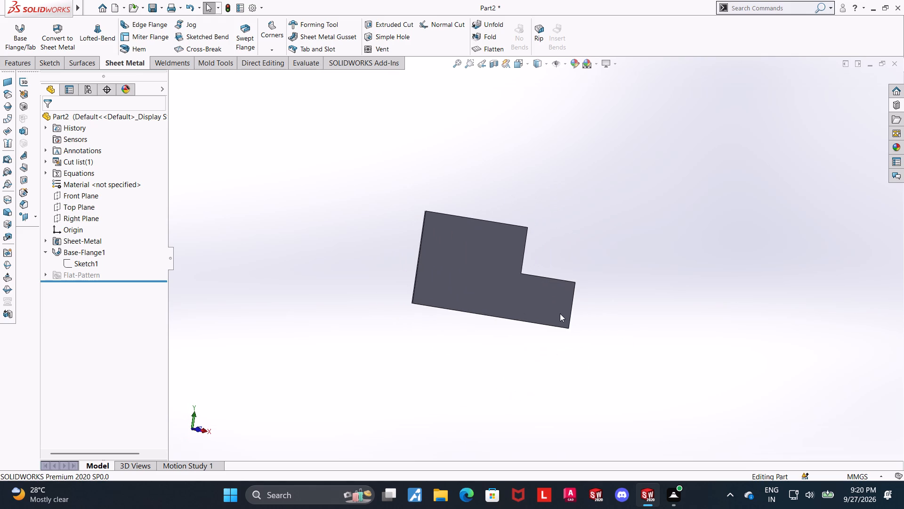
pyautogui.click(138, 27)
pyautogui.click(420, 249)
pyautogui.click(403, 270)
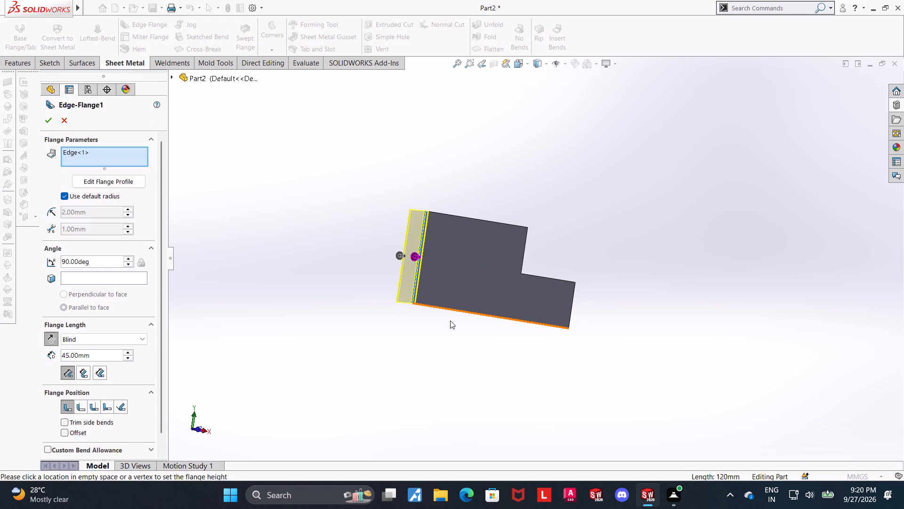
pyautogui.moveTo(411, 340); pyautogui.dragTo(479, 355, button='middle')
pyautogui.scroll(-1, 479, 355)
pyautogui.moveTo(575, 293); pyautogui.dragTo(551, 323, button='middle')
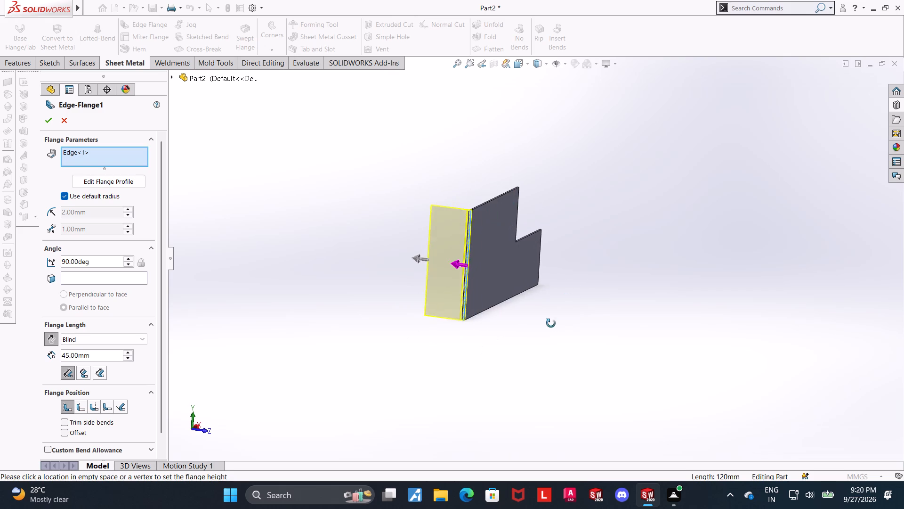
pyautogui.moveTo(551, 323); pyautogui.dragTo(553, 323, button='middle')
pyautogui.scroll(1, 553, 322)
pyautogui.scroll(-2, 542, 240)
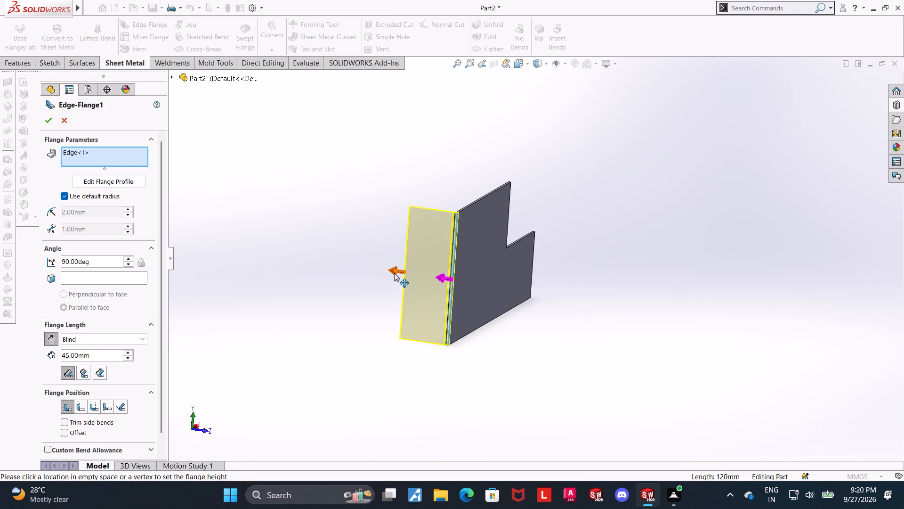
pyautogui.moveTo(394, 273); pyautogui.dragTo(508, 285)
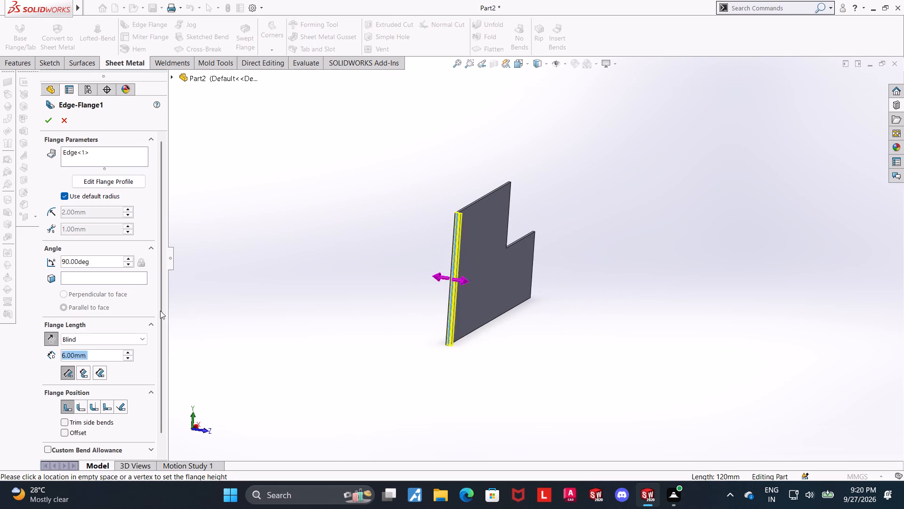
pyautogui.click(610, 307)
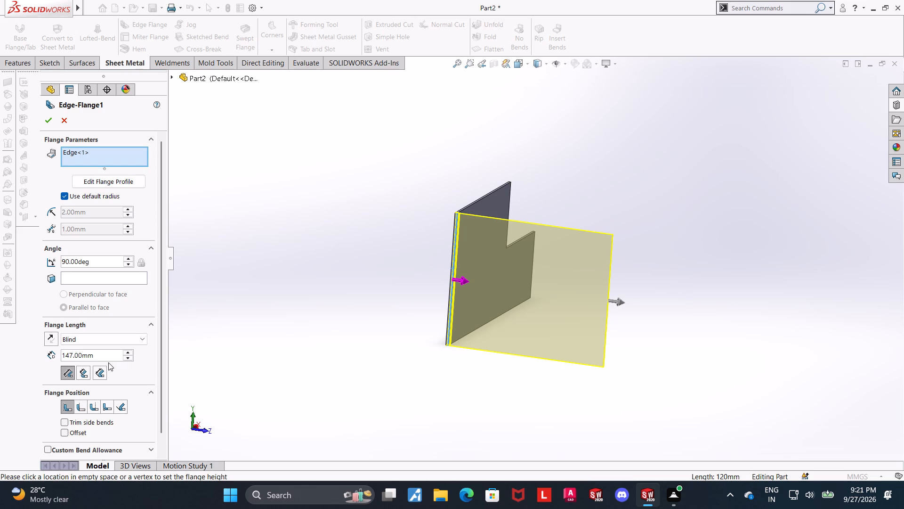
# Set the edge flange's length to 40 mm and create it.
pyautogui.moveTo(107, 356); pyautogui.dragTo(16, 357)
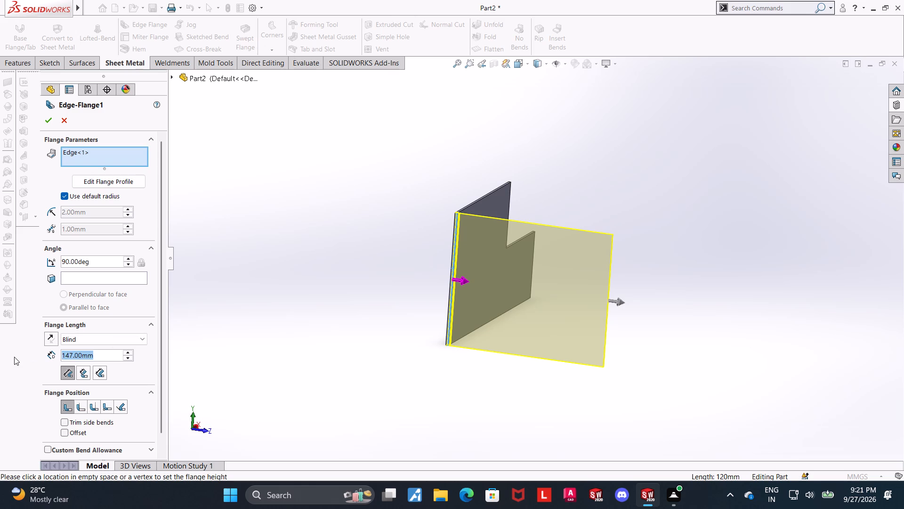
pyautogui.write('40')
pyautogui.press('Return')
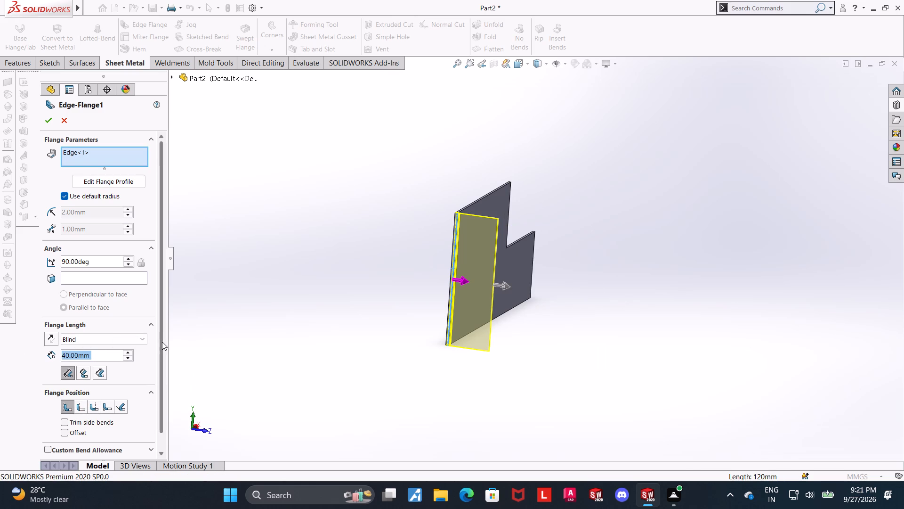
pyautogui.moveTo(161, 342); pyautogui.dragTo(160, 325)
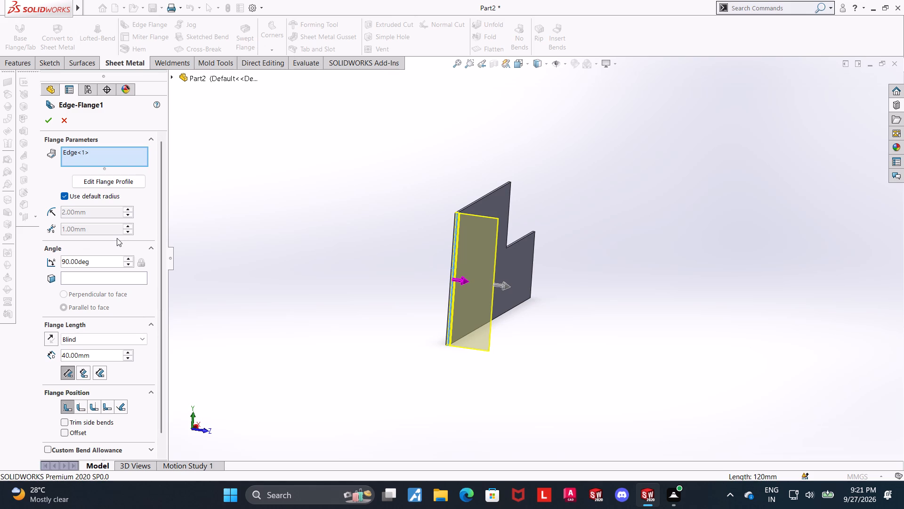
pyautogui.moveTo(545, 331); pyautogui.dragTo(509, 328, button='middle')
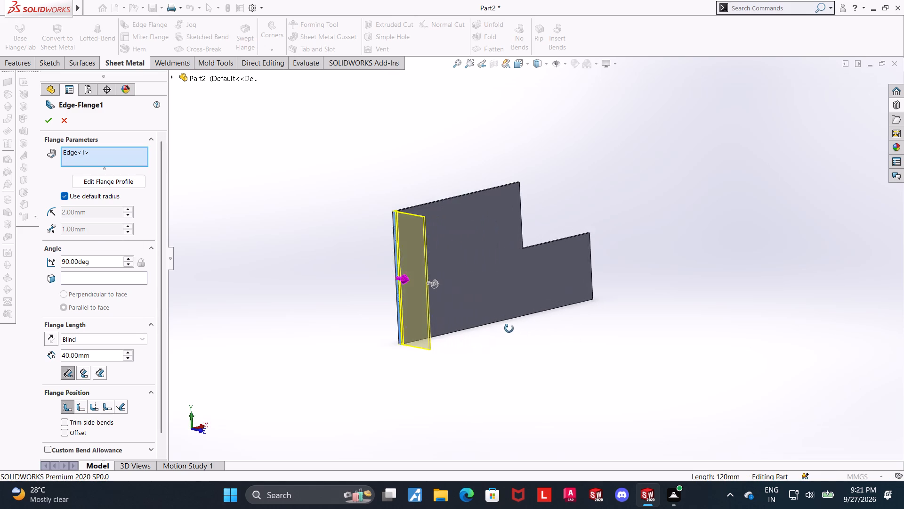
pyautogui.moveTo(509, 328); pyautogui.dragTo(474, 324, button='middle')
pyautogui.scroll(-1, 498, 278)
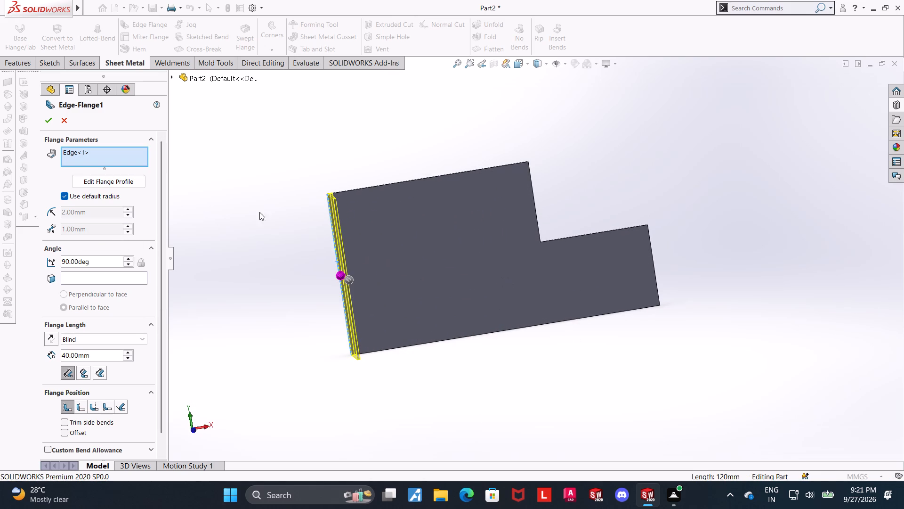
pyautogui.click(47, 118)
# Add a 20 mm edge flange on the outer edge of the 40 mm flange, turned inward parallel to the plate.
pyautogui.moveTo(470, 371); pyautogui.dragTo(429, 373, button='middle')
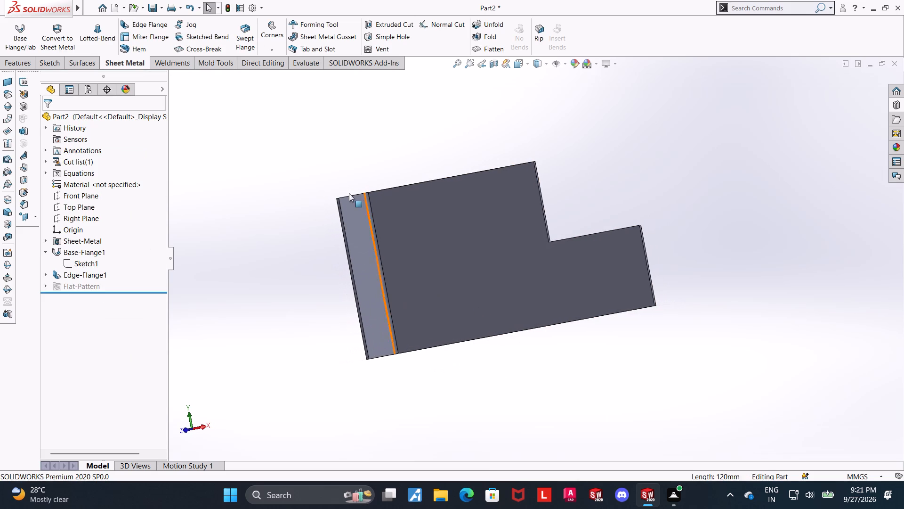
pyautogui.moveTo(555, 191); pyautogui.dragTo(522, 238, button='middle')
pyautogui.scroll(-2, 557, 213)
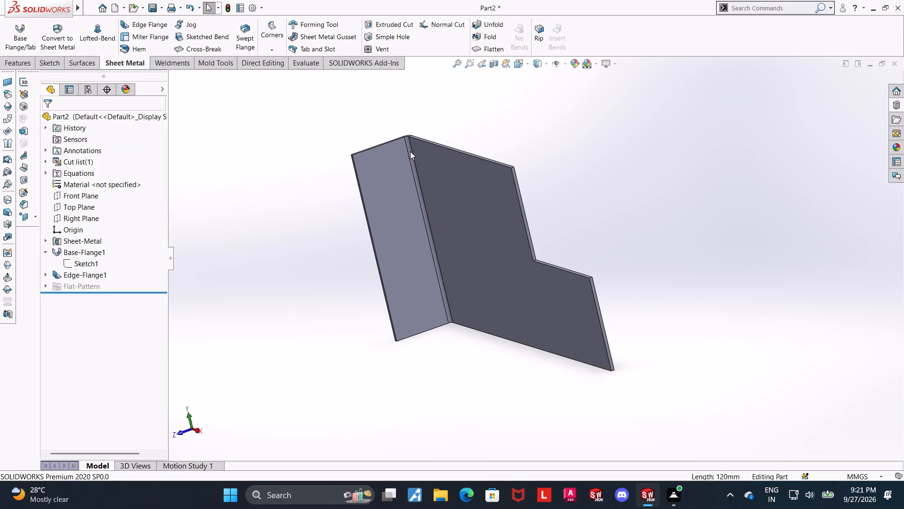
pyautogui.click(133, 26)
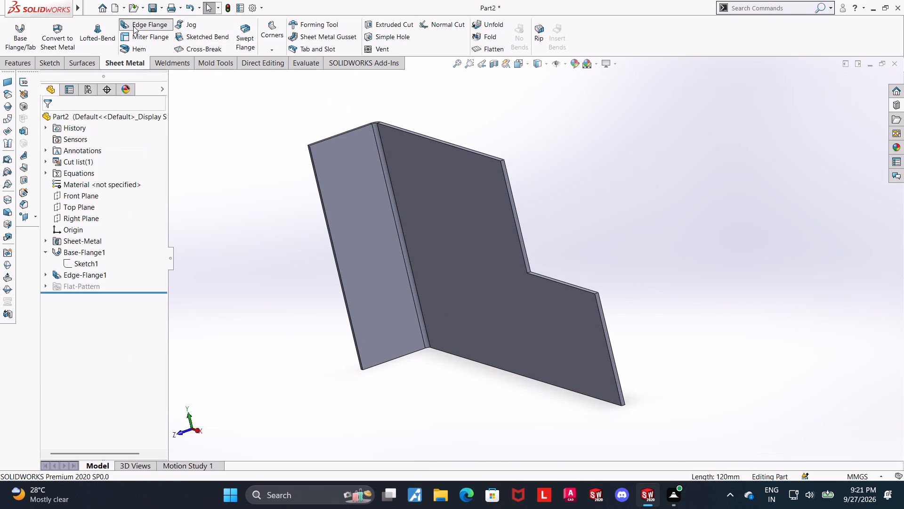
pyautogui.click(337, 271)
pyautogui.click(371, 298)
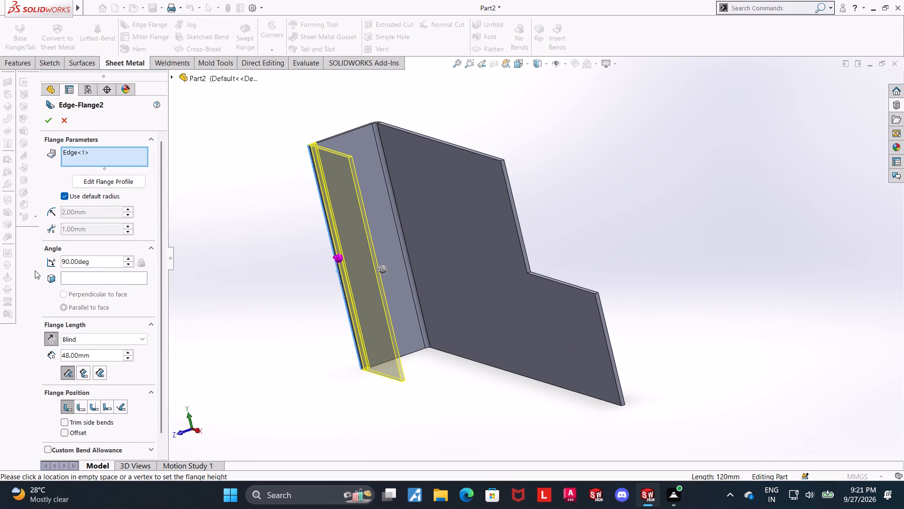
pyautogui.moveTo(100, 354); pyautogui.dragTo(36, 353)
pyautogui.write('20')
pyautogui.press('Return')
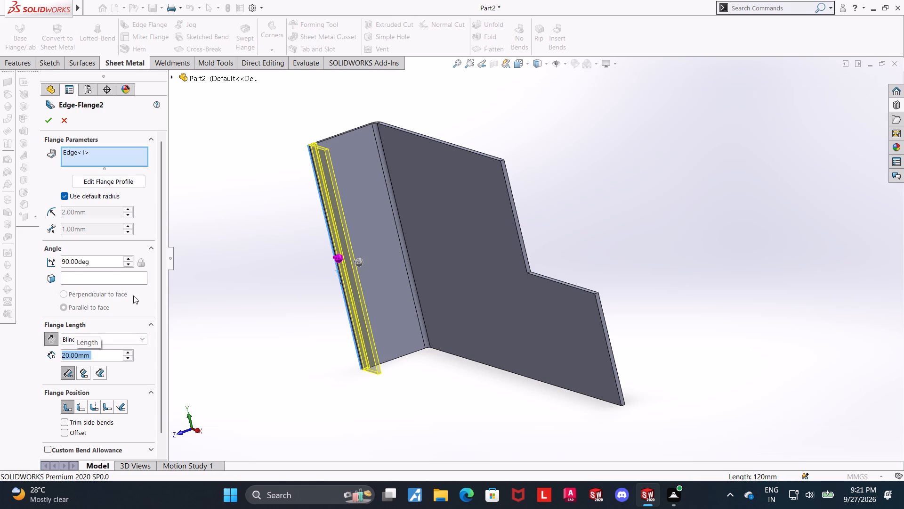
pyautogui.click(46, 119)
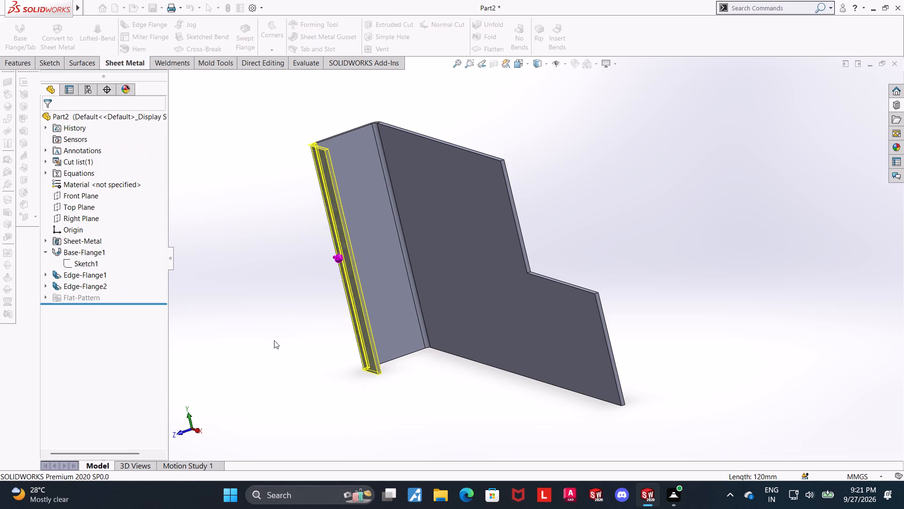
pyautogui.click(271, 332)
# Place an edge flange on the plate's 60 mm upright edge above the notch, pulled out about 46 mm toward negative Z.
pyautogui.moveTo(297, 333); pyautogui.dragTo(305, 335, button='middle')
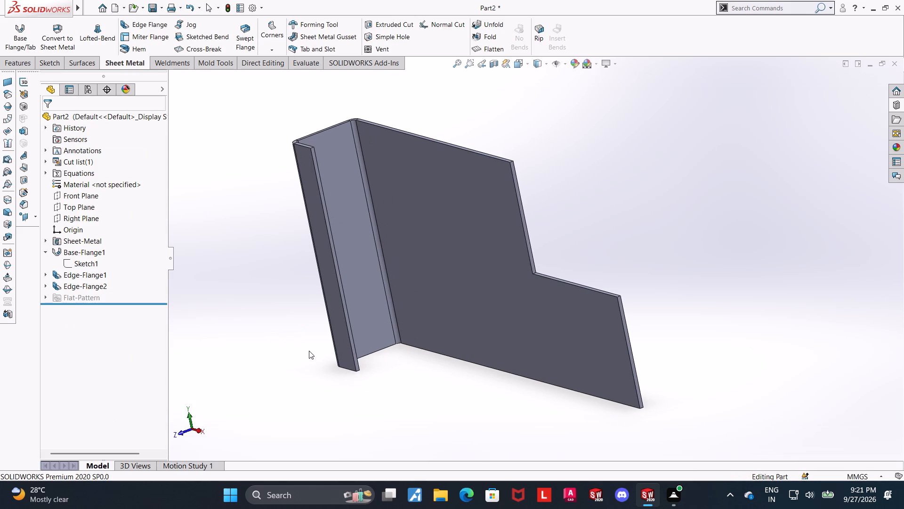
pyautogui.scroll(2, 314, 348)
pyautogui.scroll(-2, 519, 275)
pyautogui.scroll(1, 604, 268)
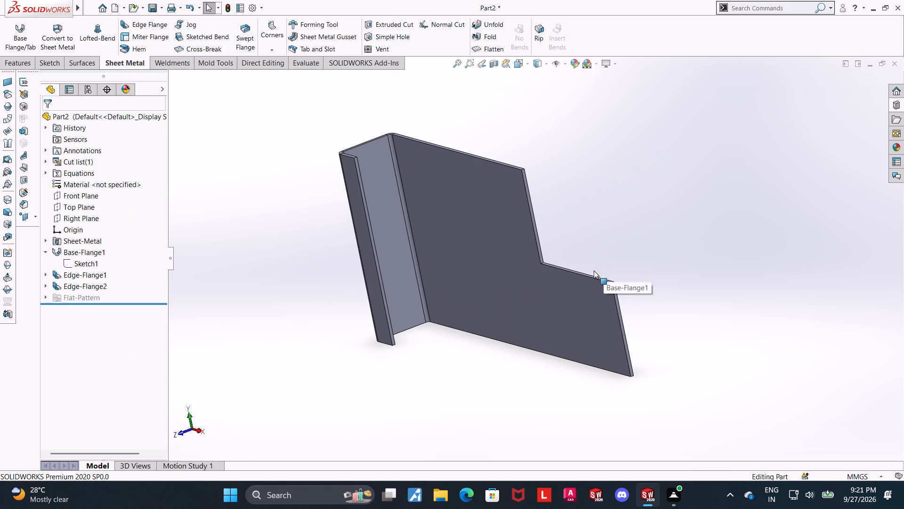
pyautogui.moveTo(580, 284); pyautogui.dragTo(575, 297, button='middle')
pyautogui.scroll(2, 639, 236)
pyautogui.scroll(-2, 632, 240)
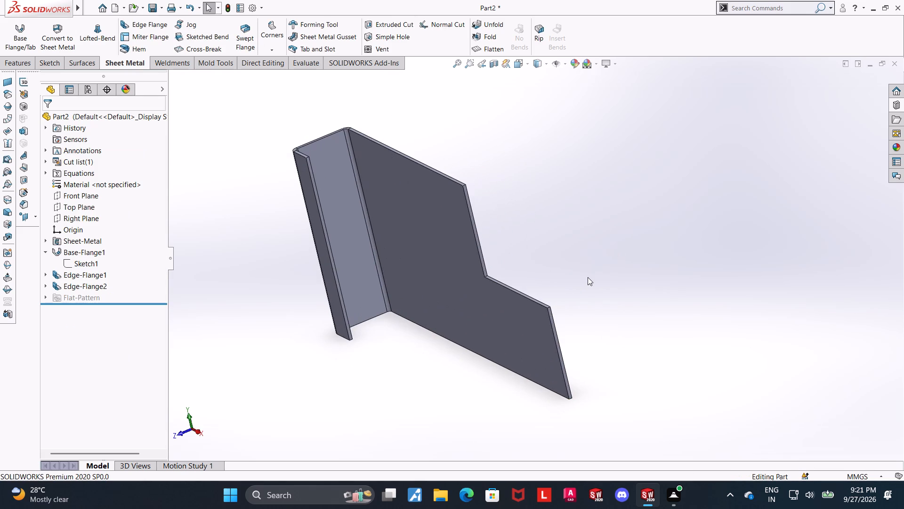
pyautogui.scroll(1, 588, 277)
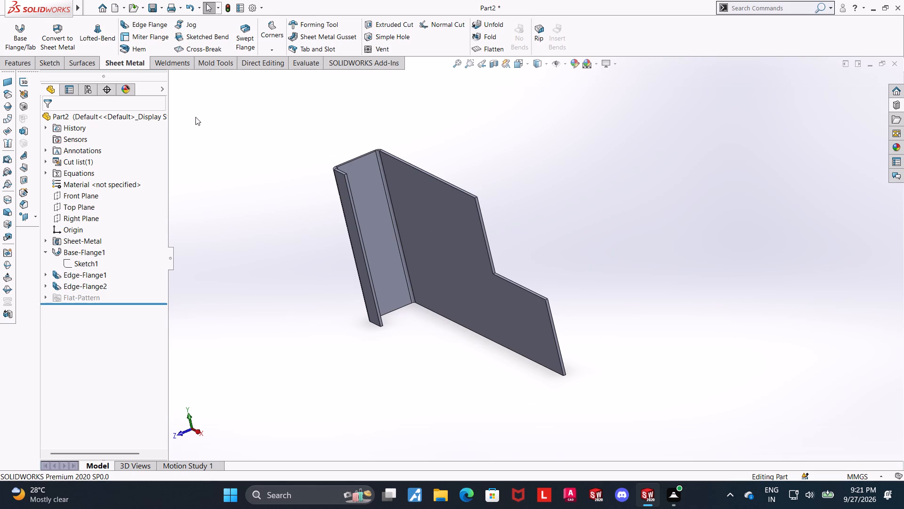
pyautogui.click(146, 25)
pyautogui.scroll(2, 573, 257)
pyautogui.scroll(-2, 595, 249)
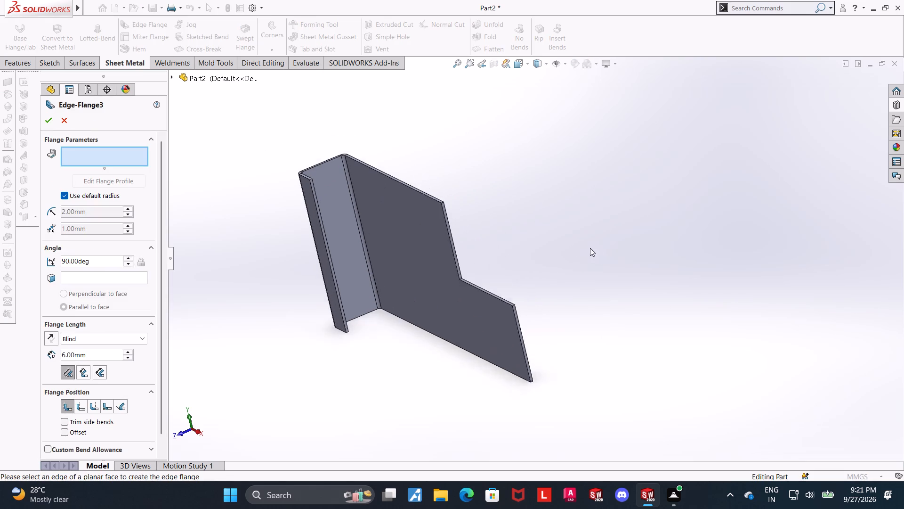
pyautogui.scroll(-1, 590, 248)
pyautogui.moveTo(530, 231); pyautogui.dragTo(518, 290, button='middle')
pyautogui.scroll(-3, 433, 225)
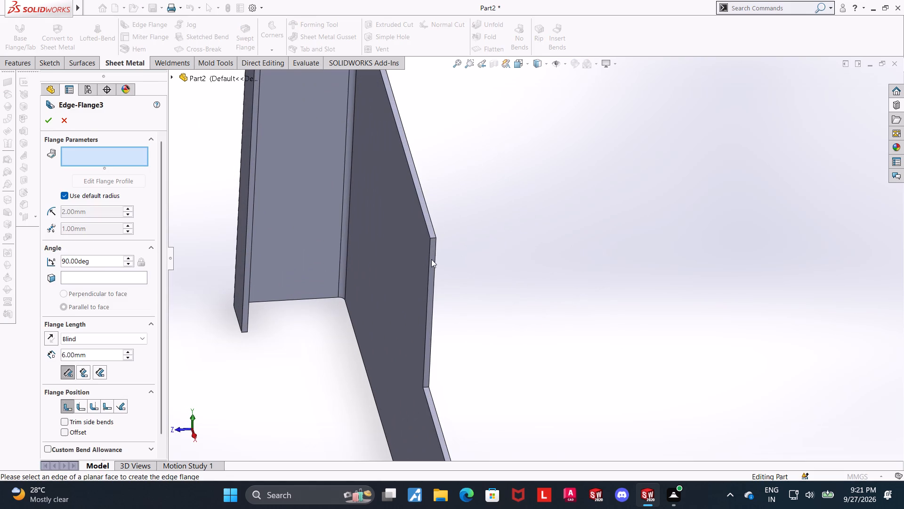
pyautogui.click(435, 255)
pyautogui.click(563, 253)
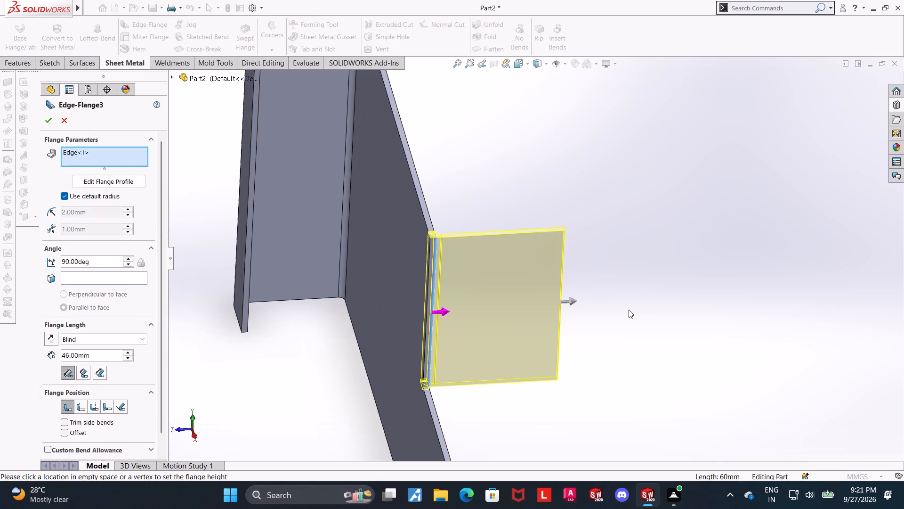
# Edit the flange profile in the Right view, moving its lower line up to narrow the flange to about 21 mm.
pyautogui.click(515, 58)
pyautogui.click(462, 353)
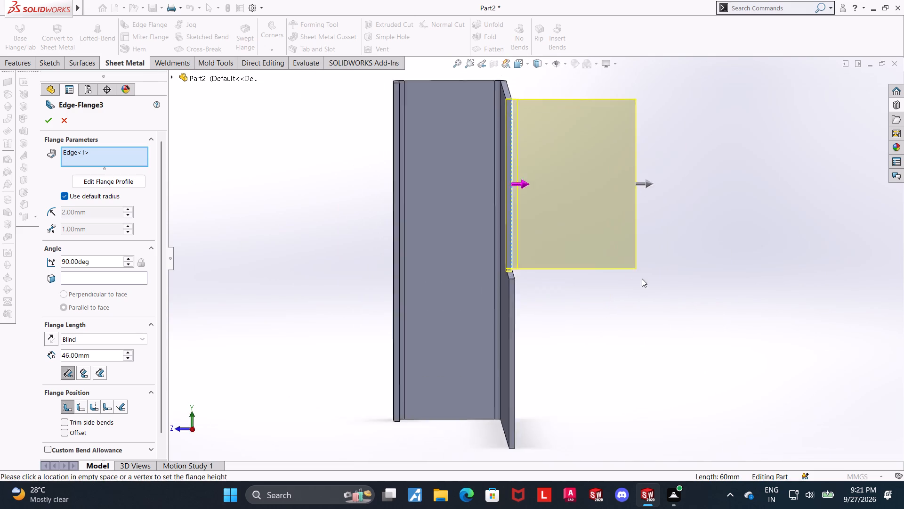
pyautogui.scroll(2, 698, 250)
pyautogui.scroll(-4, 629, 169)
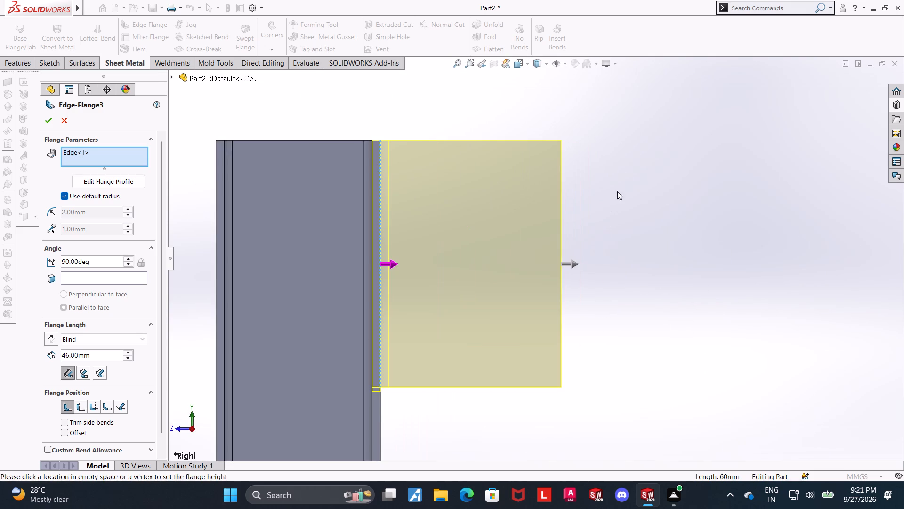
pyautogui.click(93, 179)
pyautogui.moveTo(459, 390); pyautogui.dragTo(459, 374)
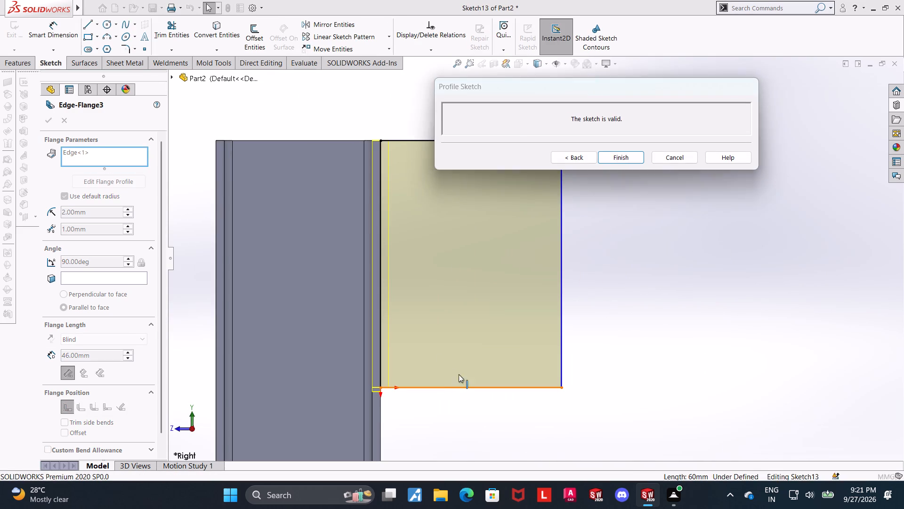
pyautogui.moveTo(459, 374); pyautogui.dragTo(467, 227)
pyautogui.scroll(3, 500, 227)
pyautogui.scroll(1, 529, 200)
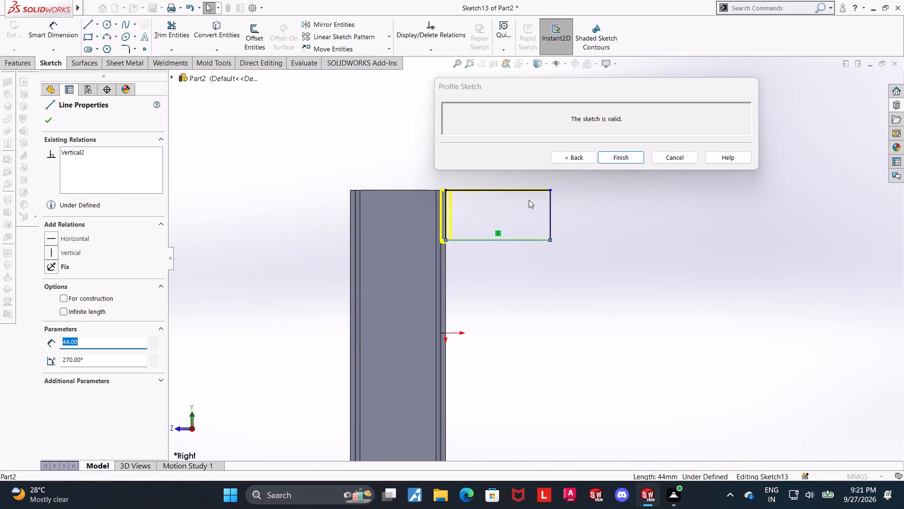
pyautogui.scroll(-4, 531, 191)
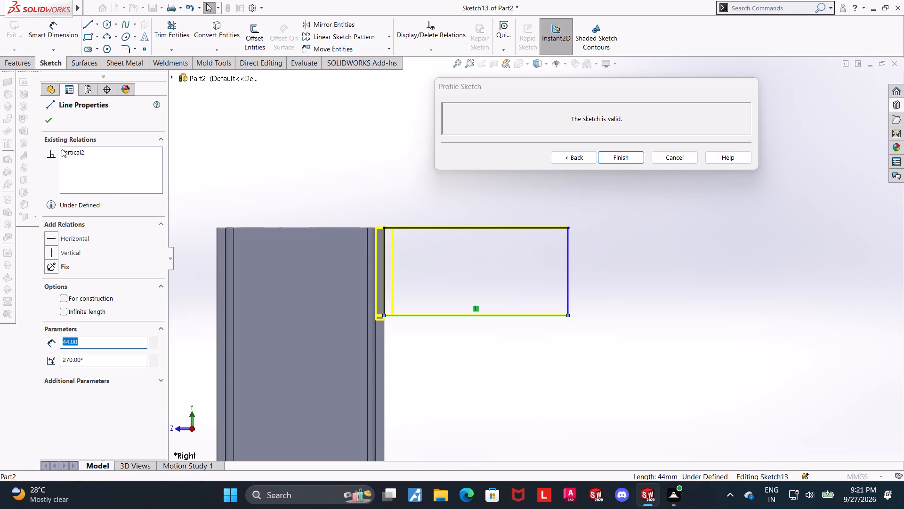
# Dimension the profile's outer line 50 mm from the plate's 120 mm bend edge and return to the edge flange settings.
pyautogui.click(67, 22)
pyautogui.scroll(1, 486, 302)
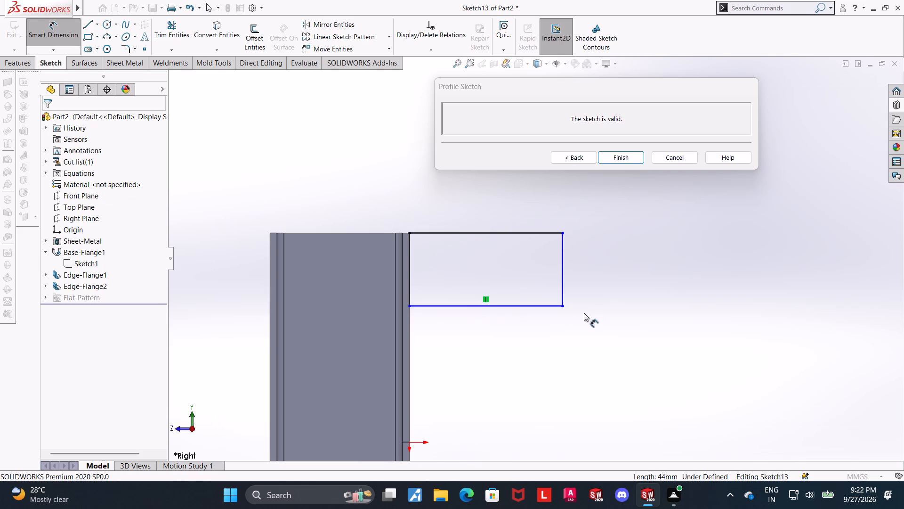
pyautogui.click(402, 271)
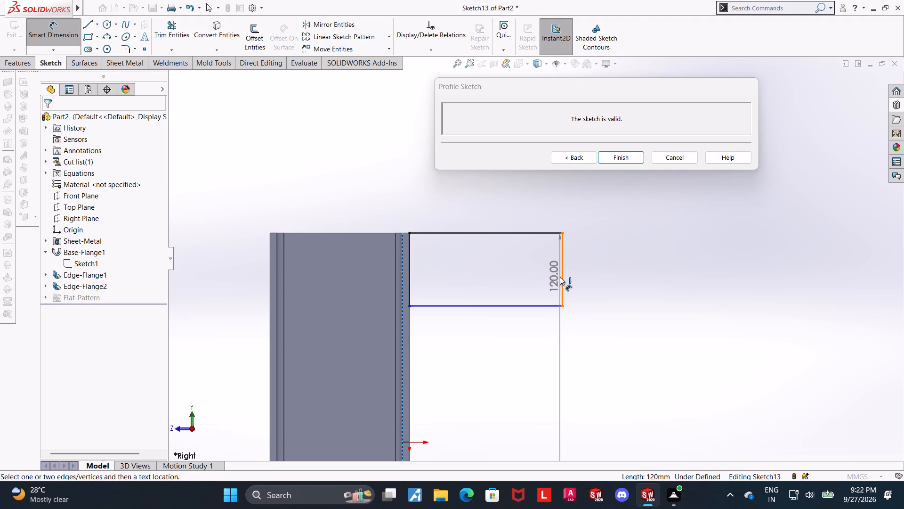
pyautogui.click(563, 277)
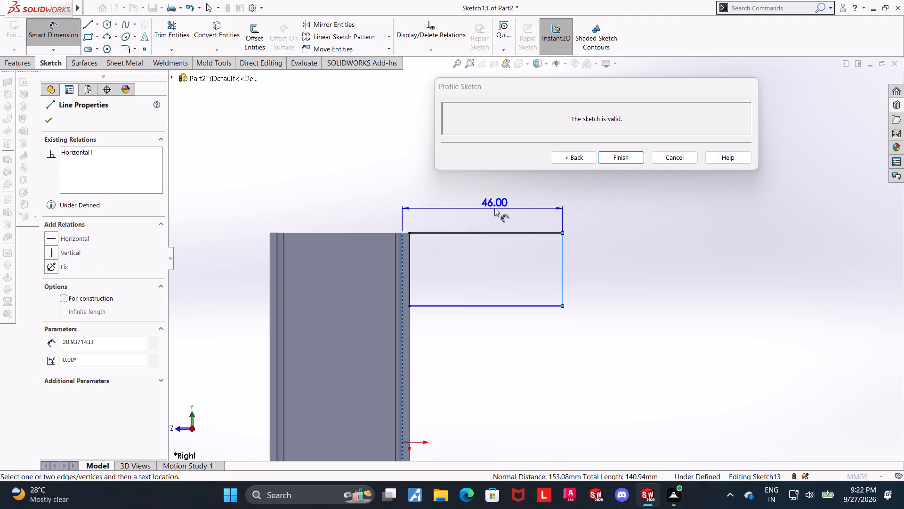
pyautogui.doubleClick(494, 208)
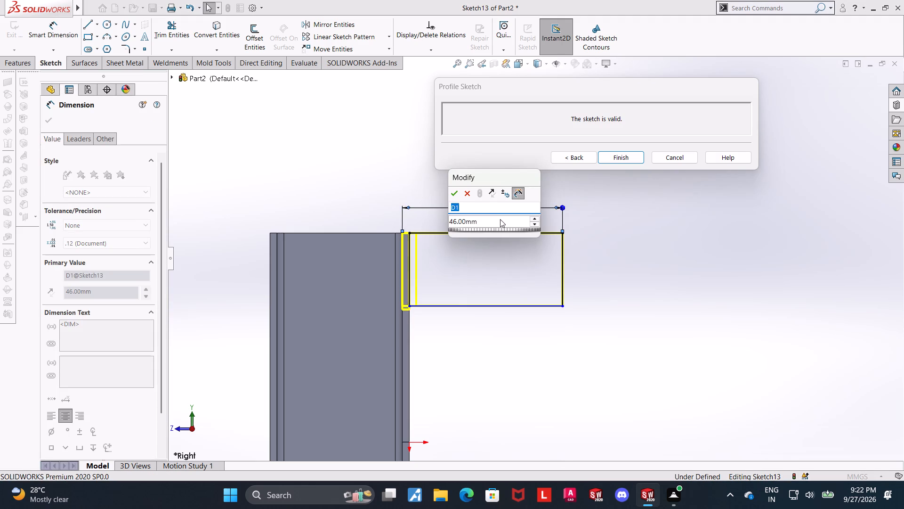
pyautogui.click(500, 219)
pyautogui.moveTo(500, 219); pyautogui.dragTo(432, 225)
pyautogui.moveTo(493, 222); pyautogui.dragTo(416, 225)
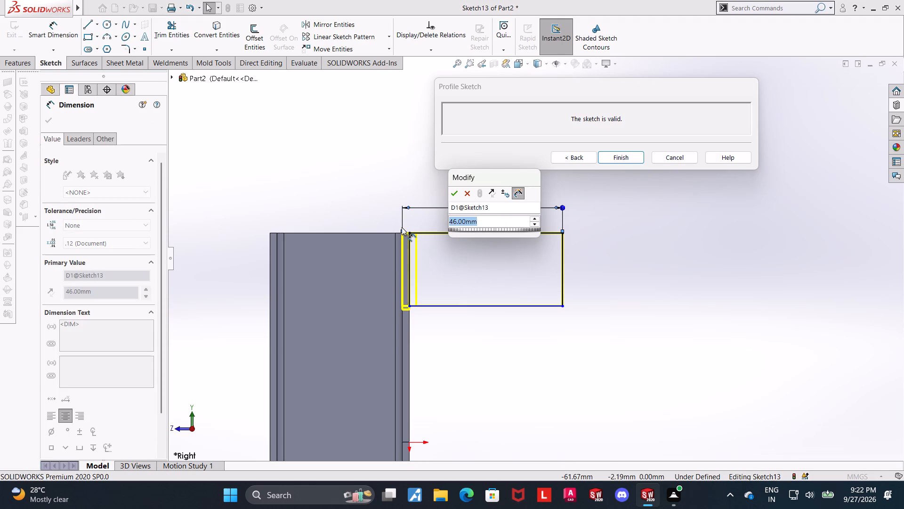
pyautogui.press('4')
pyautogui.press('BackSpace')
pyautogui.write('50')
pyautogui.press('Return')
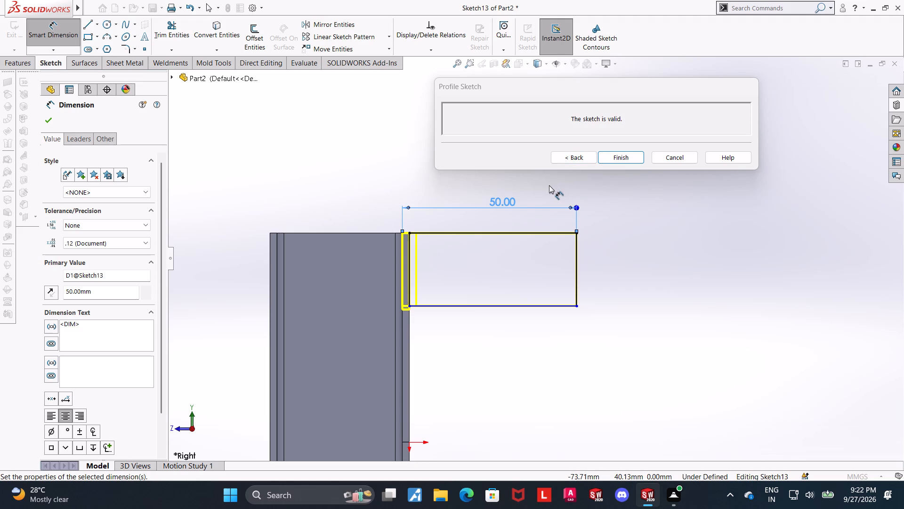
pyautogui.click(581, 162)
pyautogui.moveTo(627, 224); pyautogui.dragTo(636, 232, button='middle')
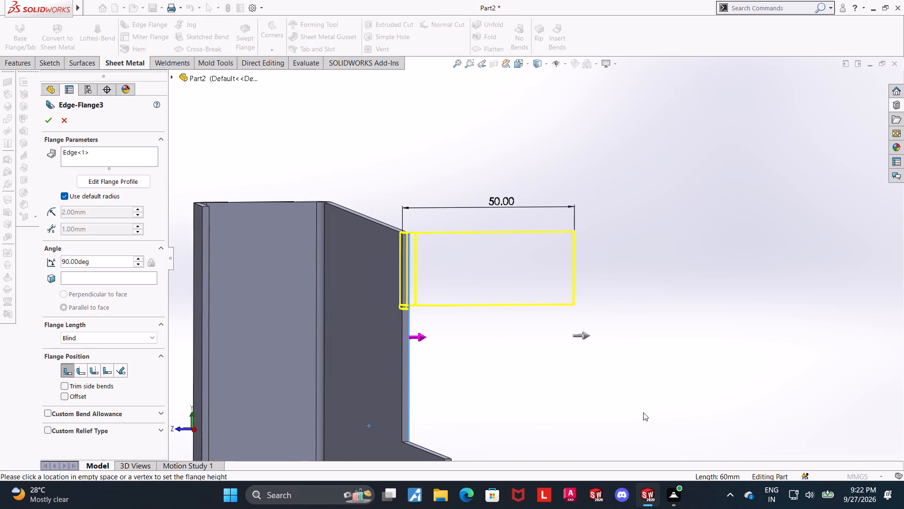
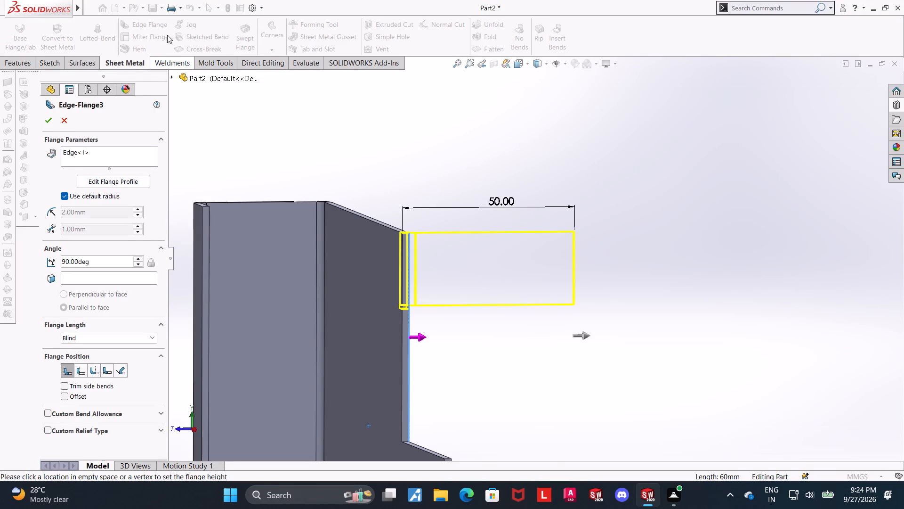
# Reopen the edge flange profile in the Right view and dimension its outer line to 30 mm.
pyautogui.click(91, 179)
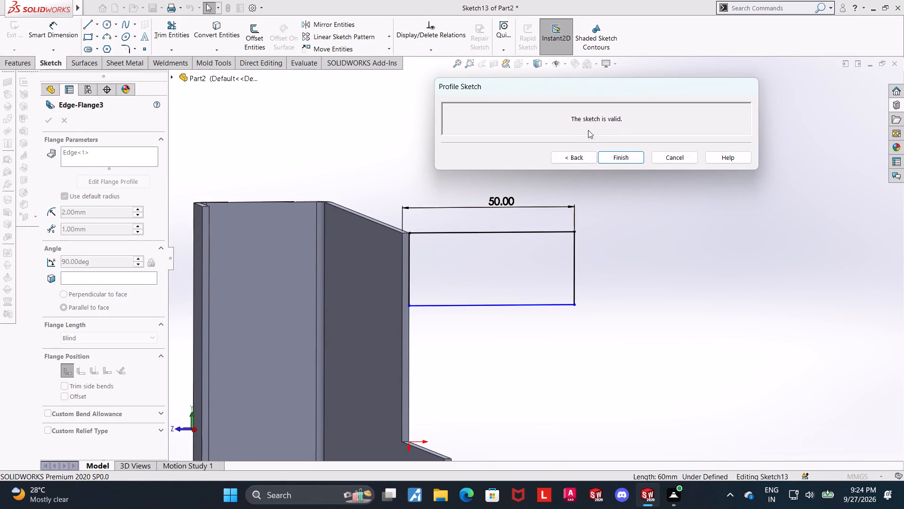
pyautogui.click(578, 158)
pyautogui.click(521, 64)
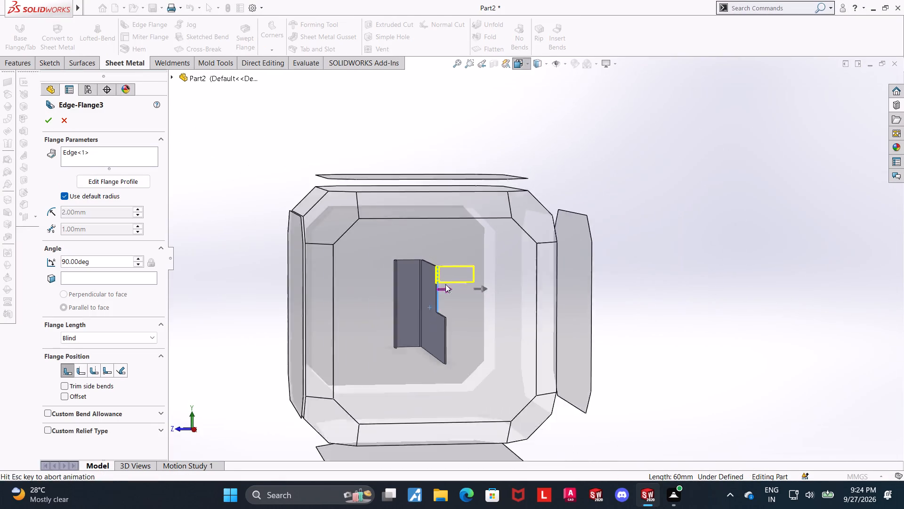
pyautogui.click(445, 283)
pyautogui.scroll(3, 648, 130)
pyautogui.scroll(-3, 642, 140)
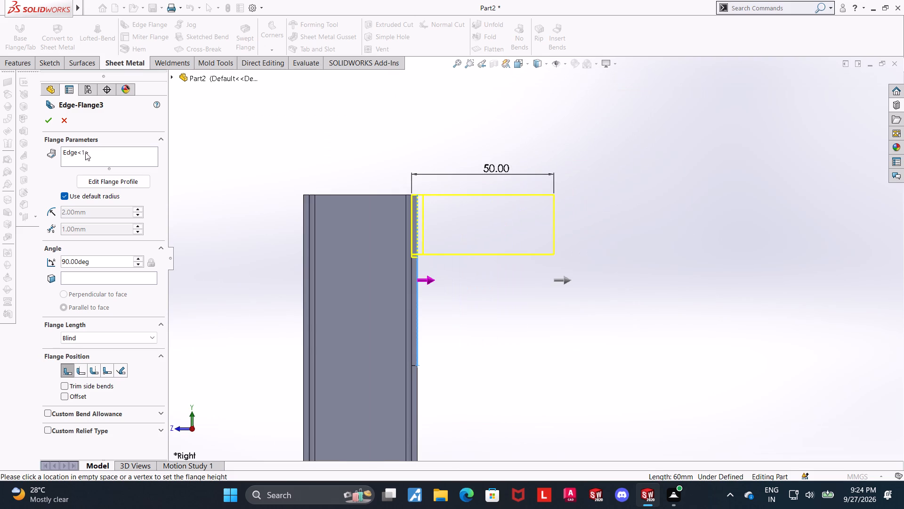
pyautogui.click(94, 176)
pyautogui.click(68, 36)
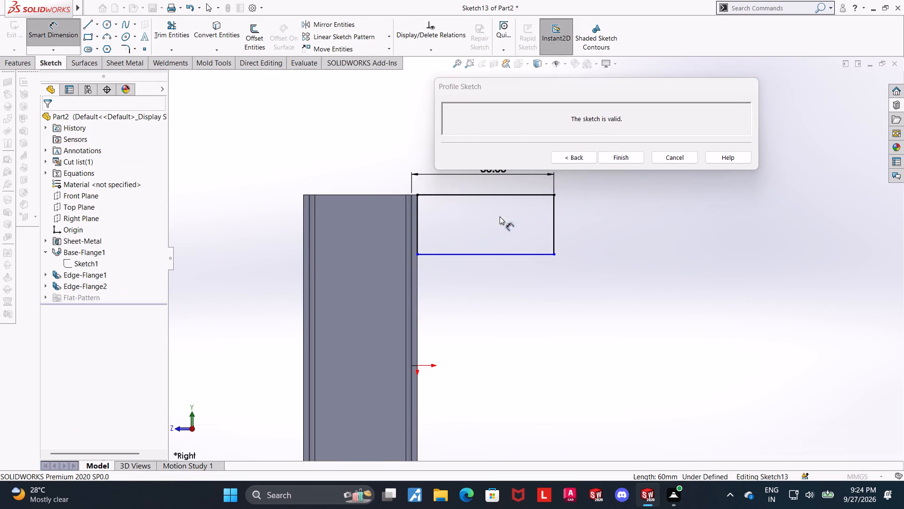
pyautogui.scroll(3, 548, 210)
pyautogui.scroll(-4, 542, 214)
pyautogui.click(549, 268)
pyautogui.click(589, 271)
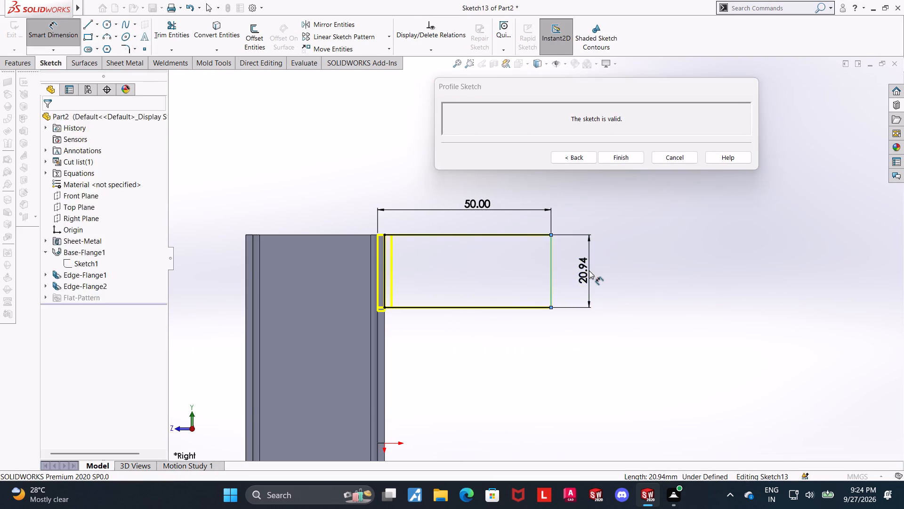
pyautogui.write('30')
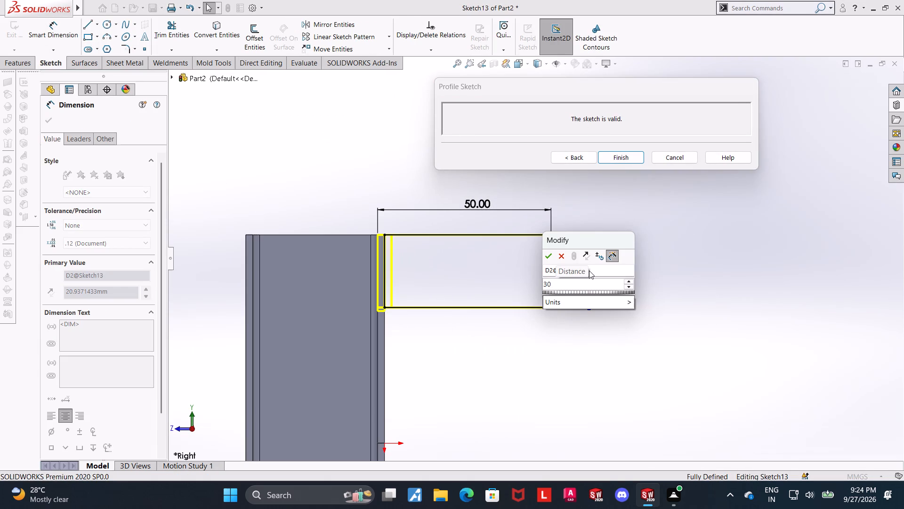
pyautogui.press('Return')
pyautogui.click(733, 268)
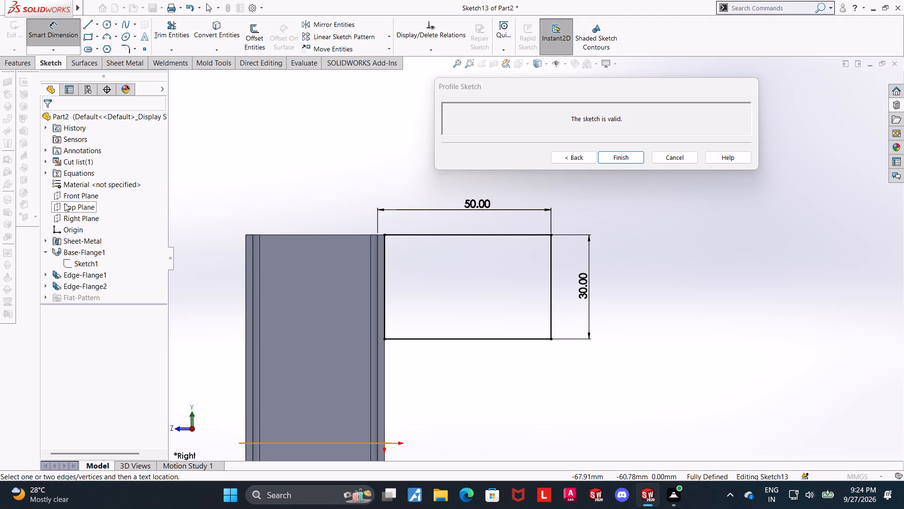
# Inspect the dimensioned flange profile and its preview from several angles, returning to the profile sketch in the Right view.
pyautogui.scroll(2, 219, 153)
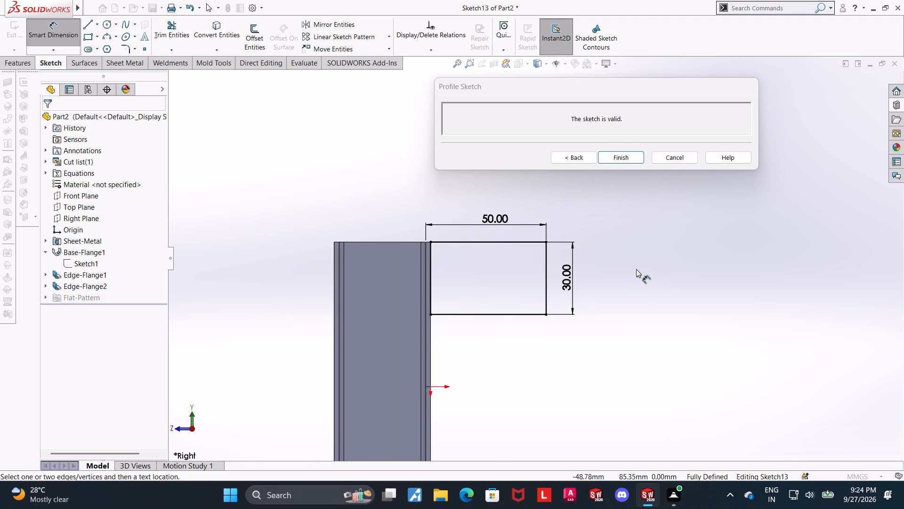
pyautogui.moveTo(662, 304); pyautogui.dragTo(672, 307, button='middle')
pyautogui.moveTo(575, 289); pyautogui.dragTo(577, 300, button='middle')
pyautogui.scroll(-1, 577, 300)
pyautogui.scroll(2, 644, 213)
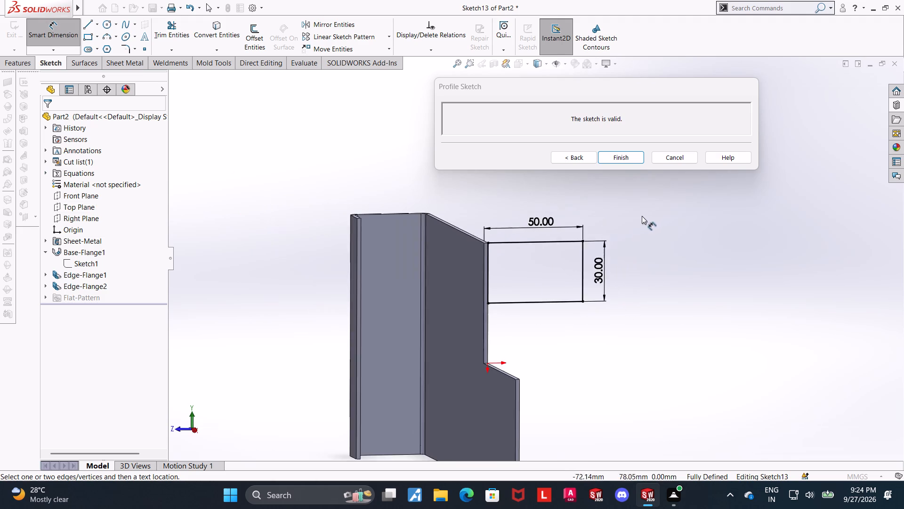
pyautogui.scroll(-2, 634, 222)
pyautogui.scroll(2, 566, 178)
pyautogui.moveTo(564, 202); pyautogui.dragTo(547, 183, button='middle')
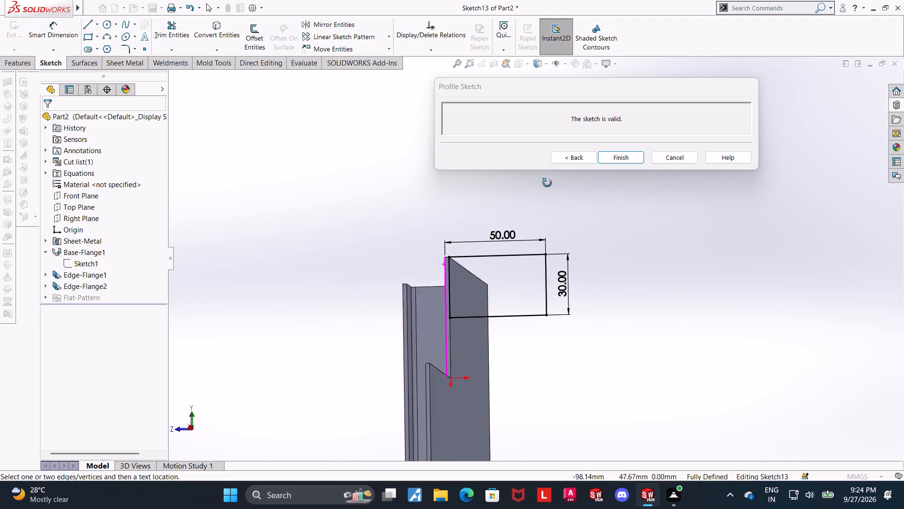
pyautogui.moveTo(547, 183); pyautogui.dragTo(553, 192, button='middle')
pyautogui.scroll(-1, 562, 263)
pyautogui.click(561, 158)
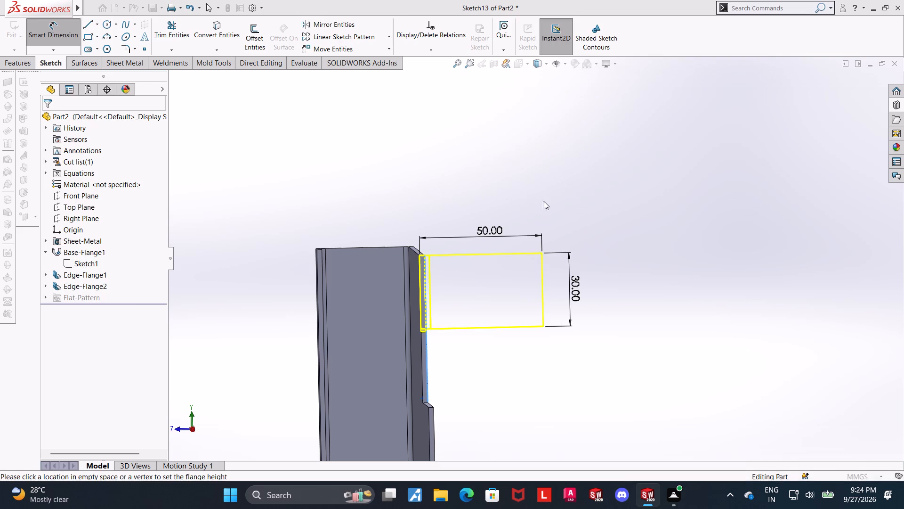
pyautogui.click(517, 64)
pyautogui.click(461, 310)
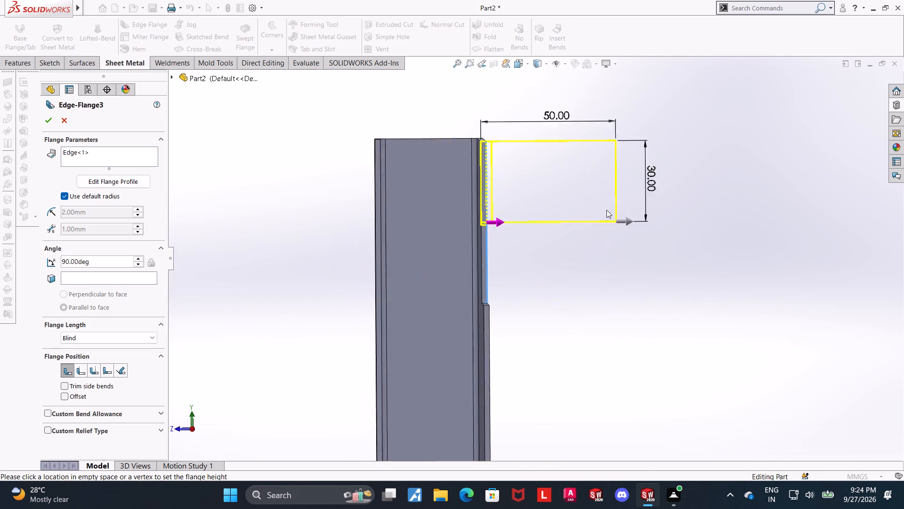
pyautogui.scroll(-1, 677, 123)
pyautogui.scroll(4, 679, 131)
pyautogui.scroll(-3, 683, 164)
pyautogui.scroll(-2, 576, 121)
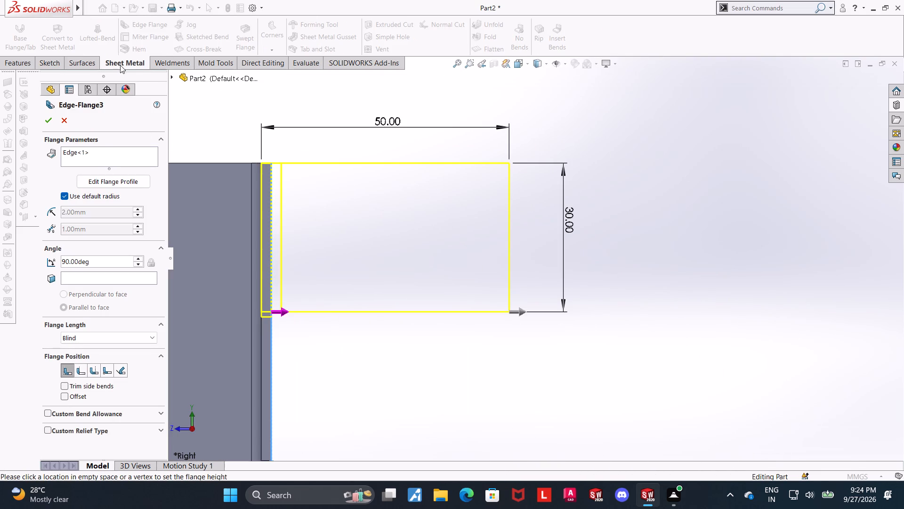
pyautogui.click(101, 179)
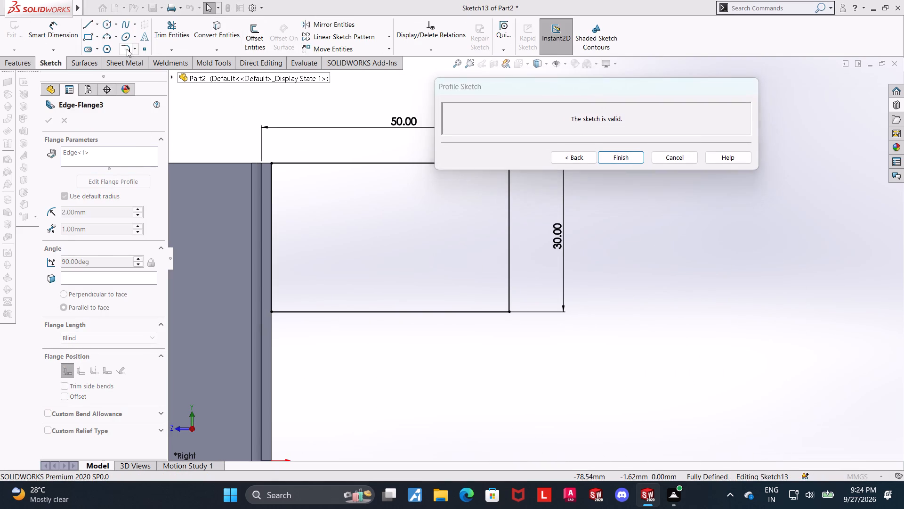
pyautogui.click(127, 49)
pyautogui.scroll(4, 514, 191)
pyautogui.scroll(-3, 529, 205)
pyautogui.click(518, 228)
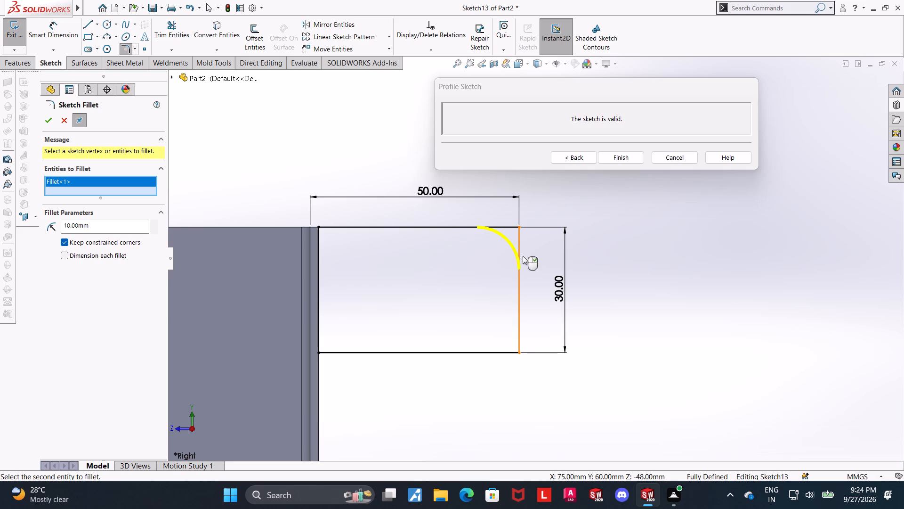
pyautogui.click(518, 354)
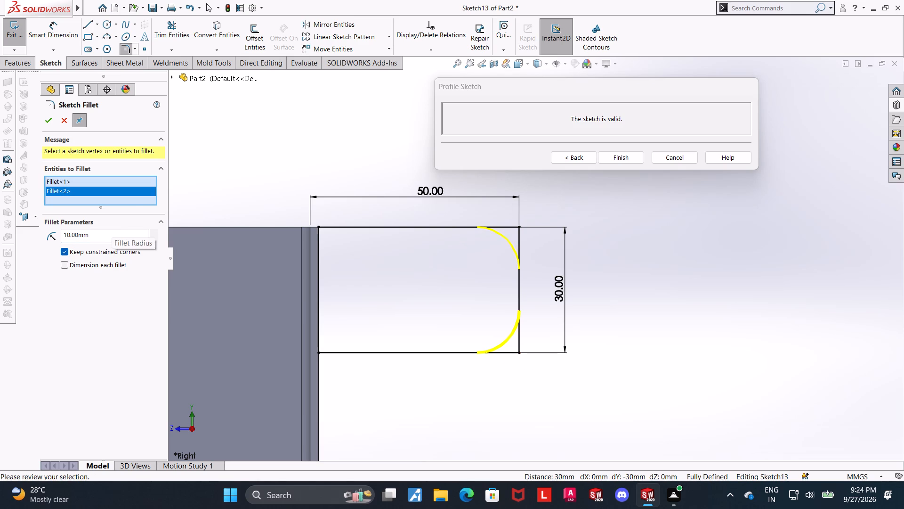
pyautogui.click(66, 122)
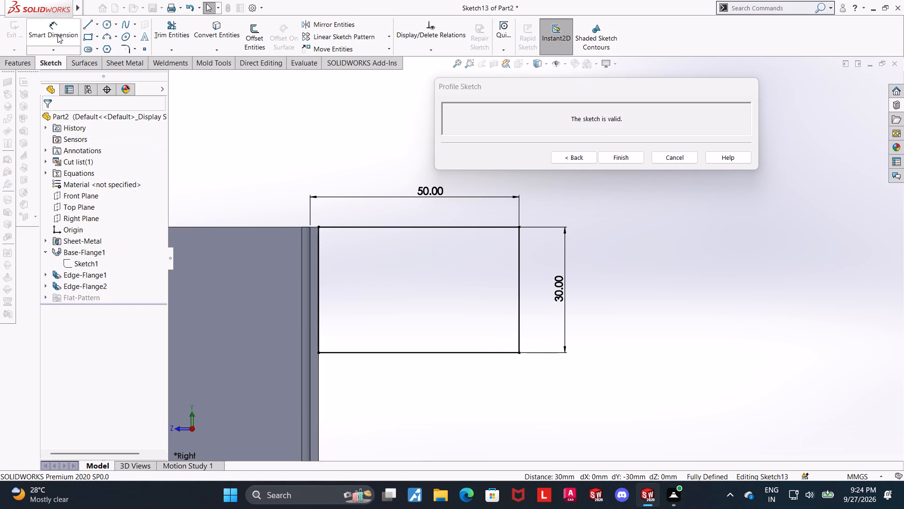
# Draw a three-point arc of about 15 mm radius between the profile's upper and lower lines, tangent to the outer line.
pyautogui.click(104, 38)
pyautogui.click(462, 228)
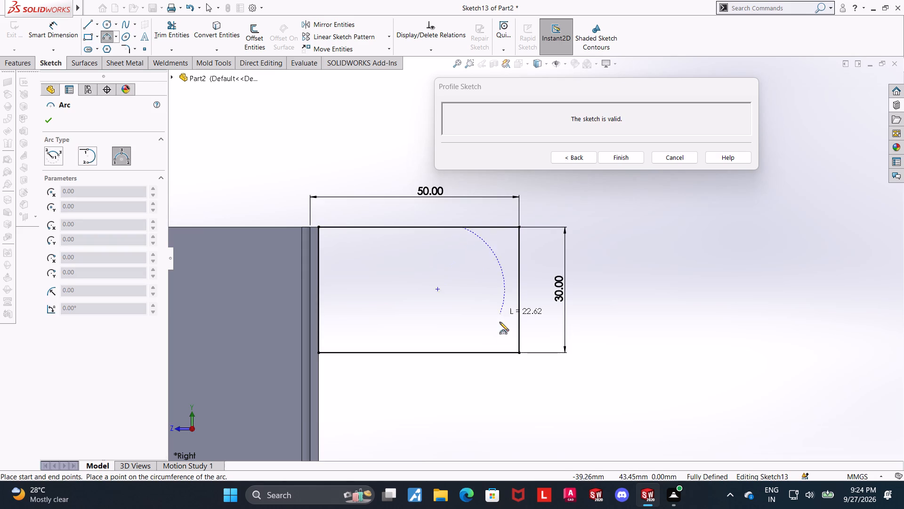
pyautogui.click(465, 352)
pyautogui.click(518, 298)
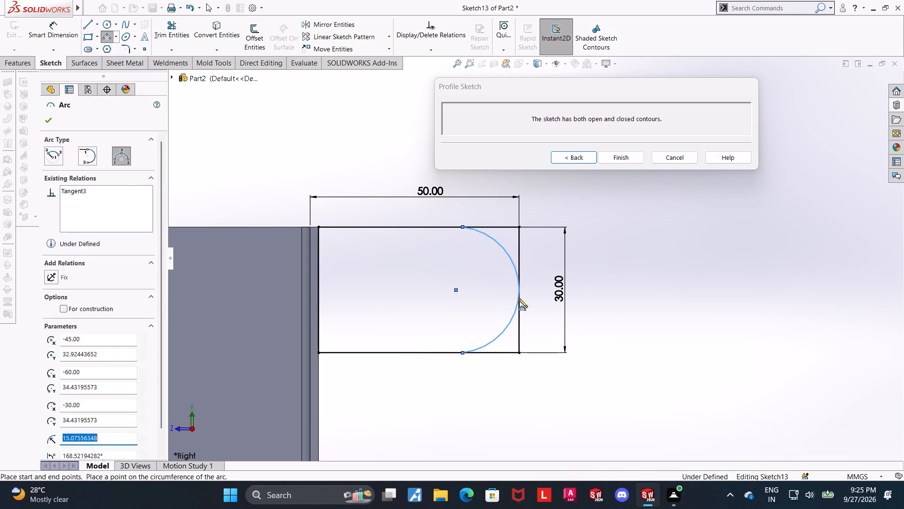
pyautogui.press('Escape')
pyautogui.press('Escape')
pyautogui.press('Escape')
# Trim away the outer line and both corner ends outside the arc, leaving a closed flange profile with a rounded end.
pyautogui.click(170, 30)
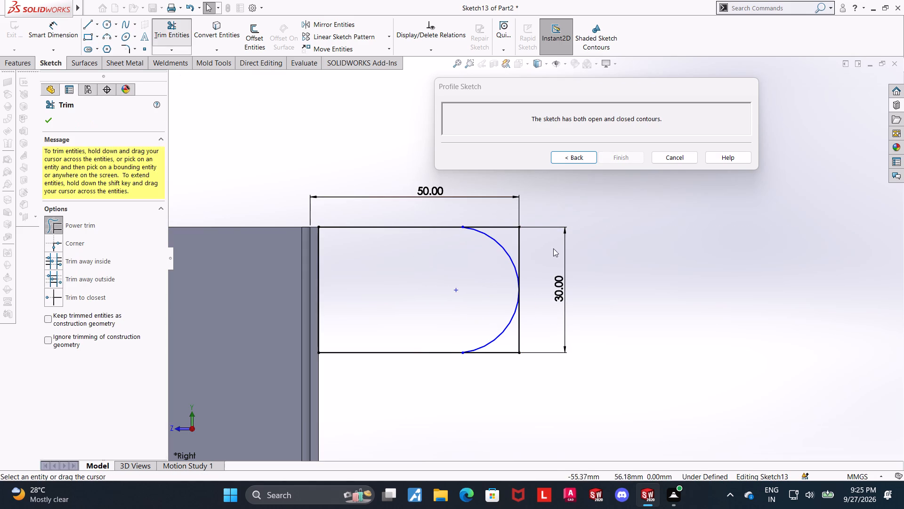
pyautogui.moveTo(545, 259); pyautogui.dragTo(506, 214)
pyautogui.moveTo(542, 317); pyautogui.dragTo(464, 357)
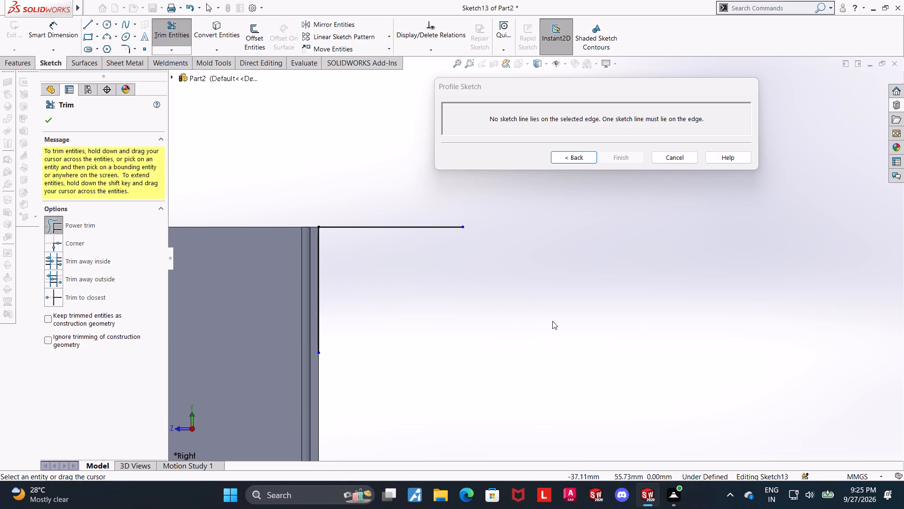
pyautogui.hotkey('ctrl', 'z')
pyautogui.moveTo(541, 319); pyautogui.dragTo(497, 359)
pyautogui.press('Escape')
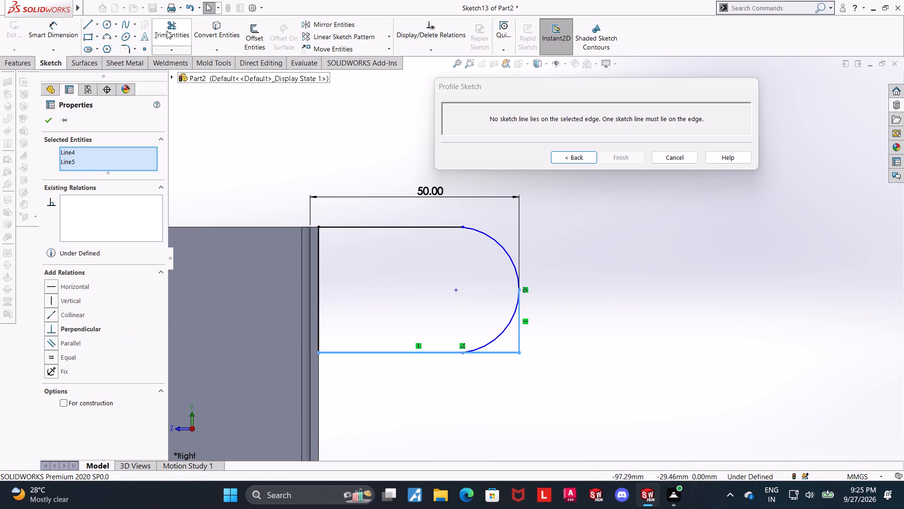
pyautogui.press('Escape')
pyautogui.click(170, 33)
pyautogui.moveTo(552, 320); pyautogui.dragTo(505, 358)
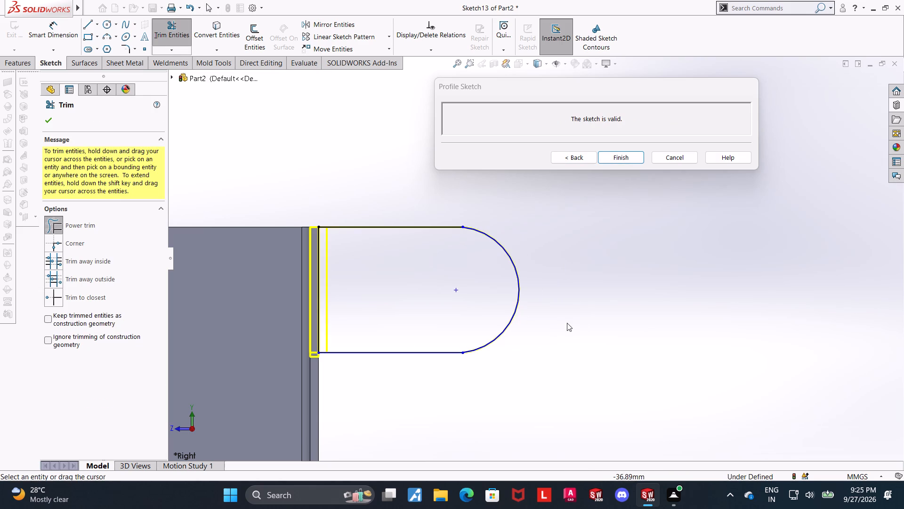
pyautogui.press('Escape')
# Dimension the arc's outermost point 50 mm from the plate's 60 mm upright edge.
pyautogui.click(45, 28)
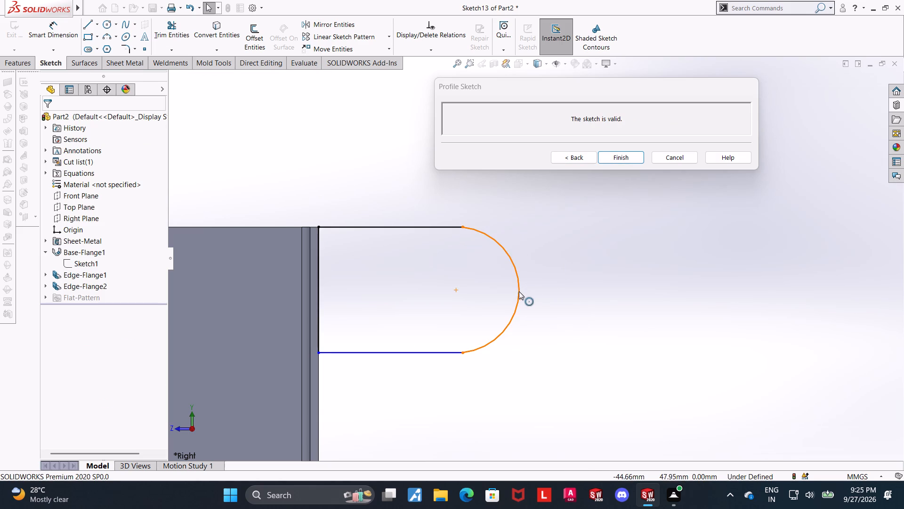
pyautogui.click(519, 290)
pyautogui.click(311, 298)
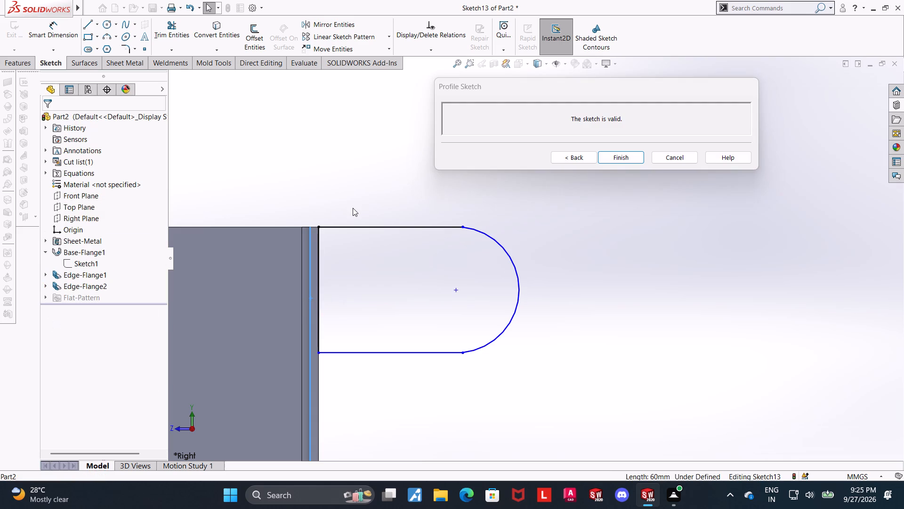
pyautogui.press('Escape')
pyautogui.click(52, 29)
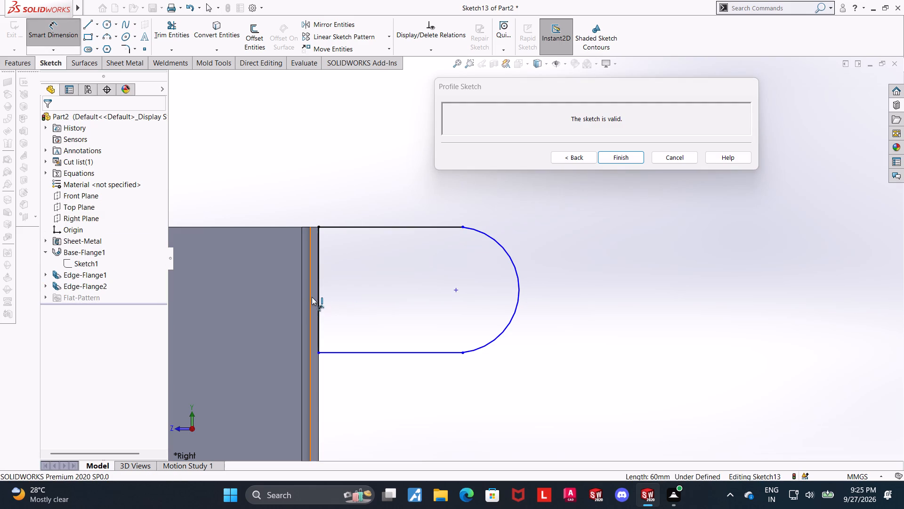
pyautogui.click(311, 296)
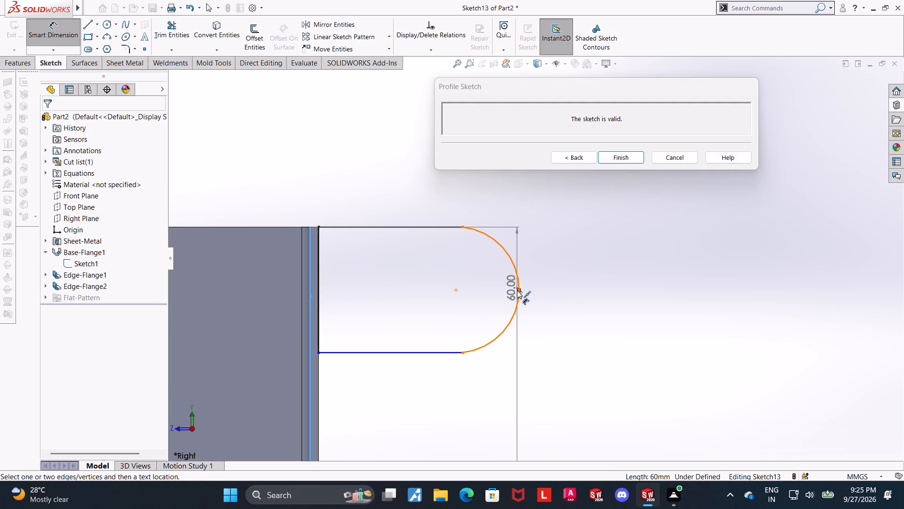
pyautogui.click(517, 290)
pyautogui.click(464, 203)
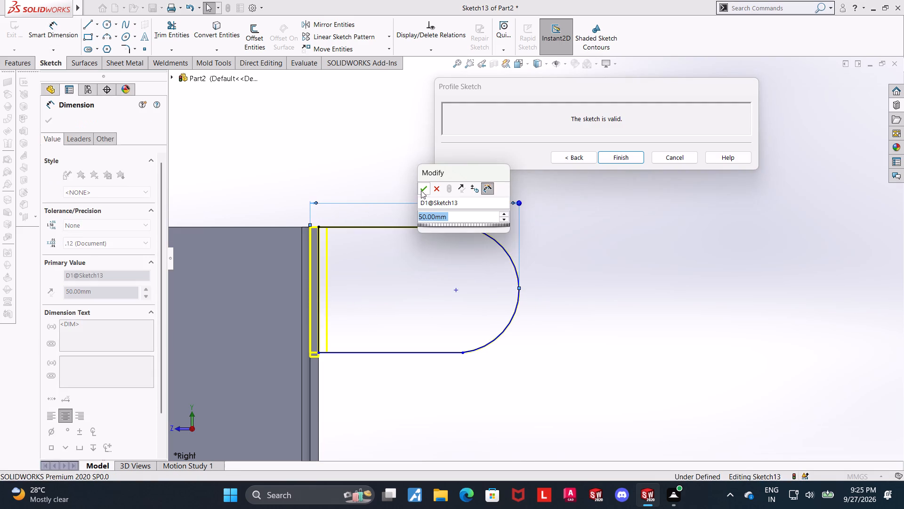
pyautogui.click(421, 187)
# Dimension the profile's end arc with a 15 mm radius.
pyautogui.click(58, 33)
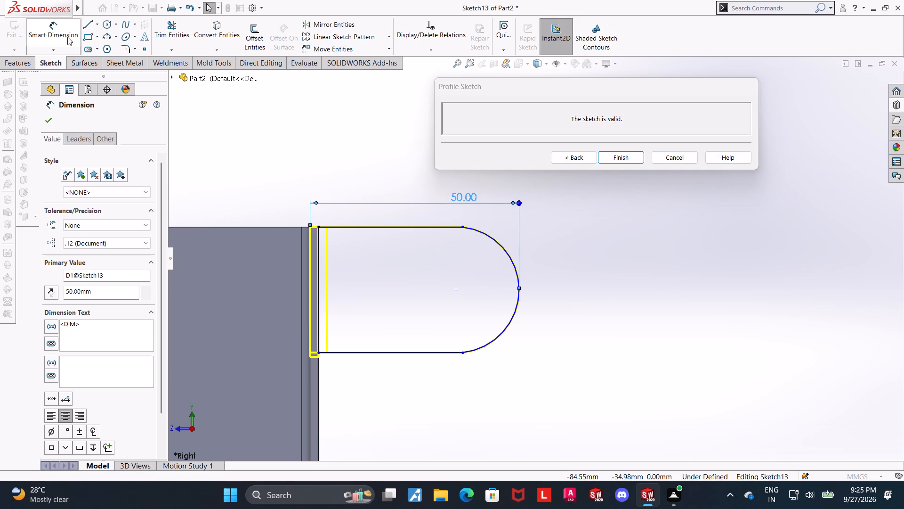
pyautogui.click(67, 36)
pyautogui.click(511, 320)
pyautogui.click(563, 336)
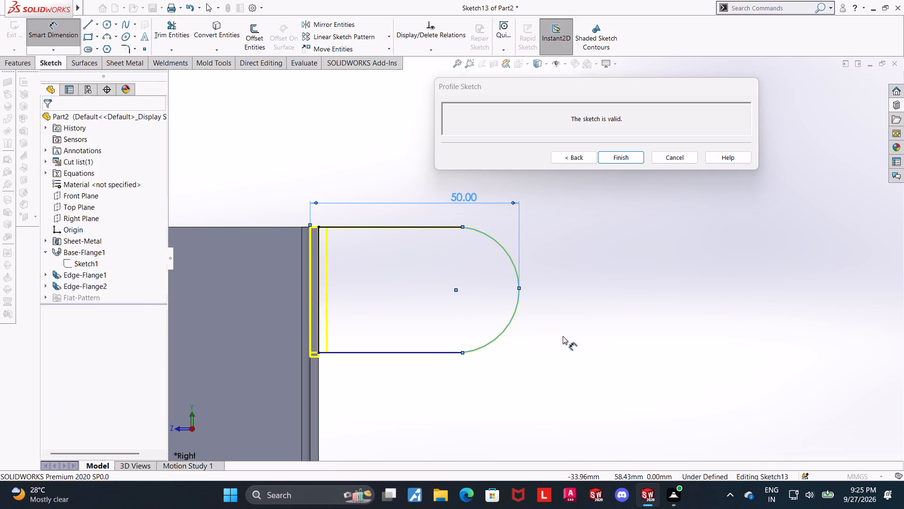
pyautogui.write('15')
pyautogui.press('Return')
pyautogui.press('Escape')
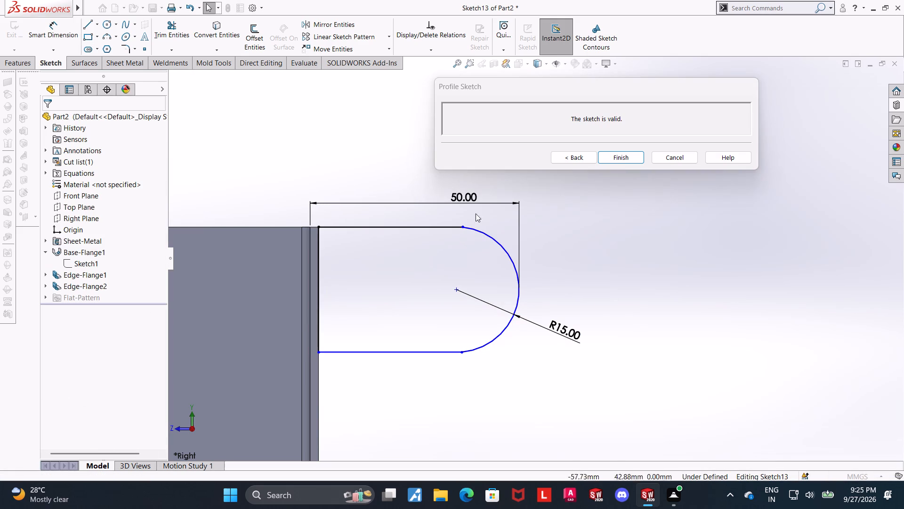
# Add a Horizontal relation between the arc's two endpoints and its centre point.
pyautogui.click(465, 228)
pyautogui.keyDown('ctrl'); pyautogui.click(462, 353); pyautogui.keyUp('ctrl')
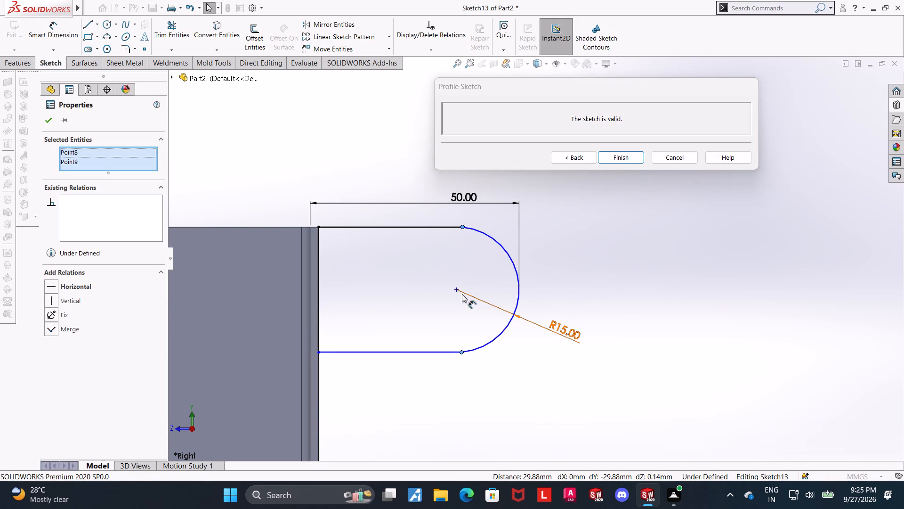
pyautogui.keyDown('ctrl'); pyautogui.click(458, 288); pyautogui.keyUp('ctrl')
pyautogui.click(55, 296)
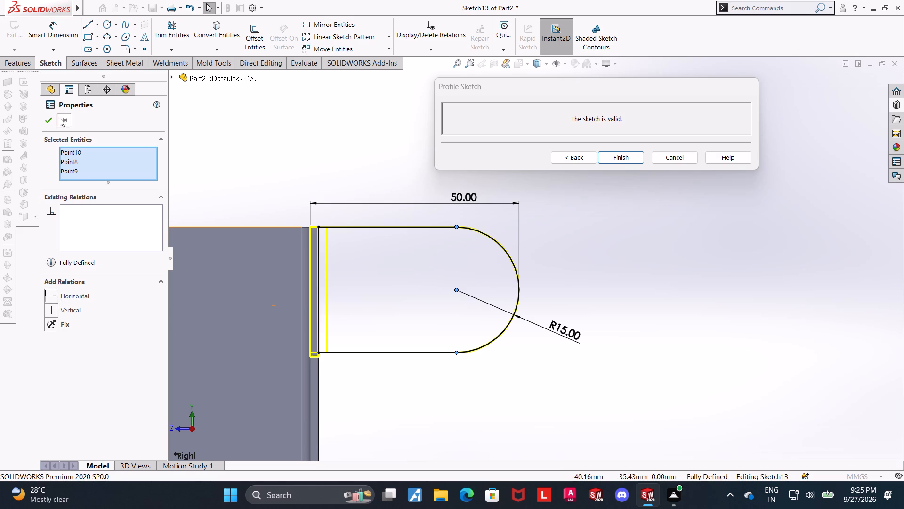
pyautogui.click(52, 120)
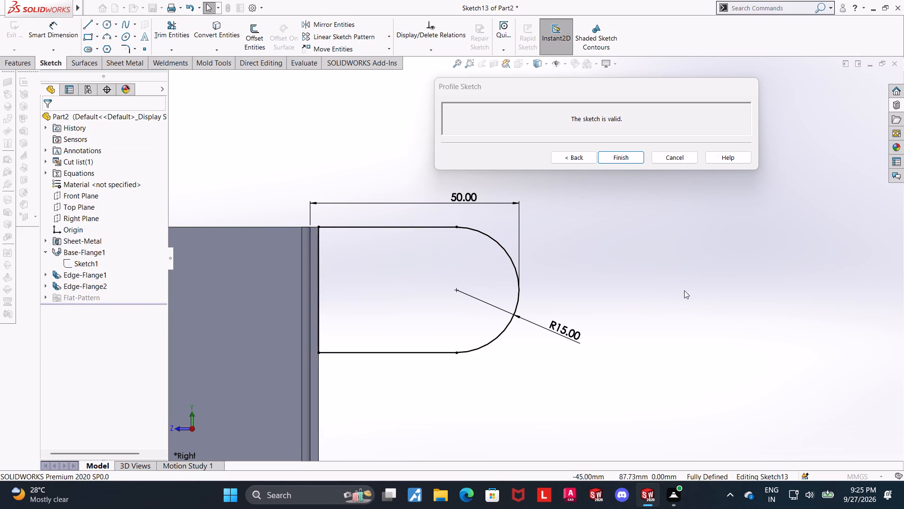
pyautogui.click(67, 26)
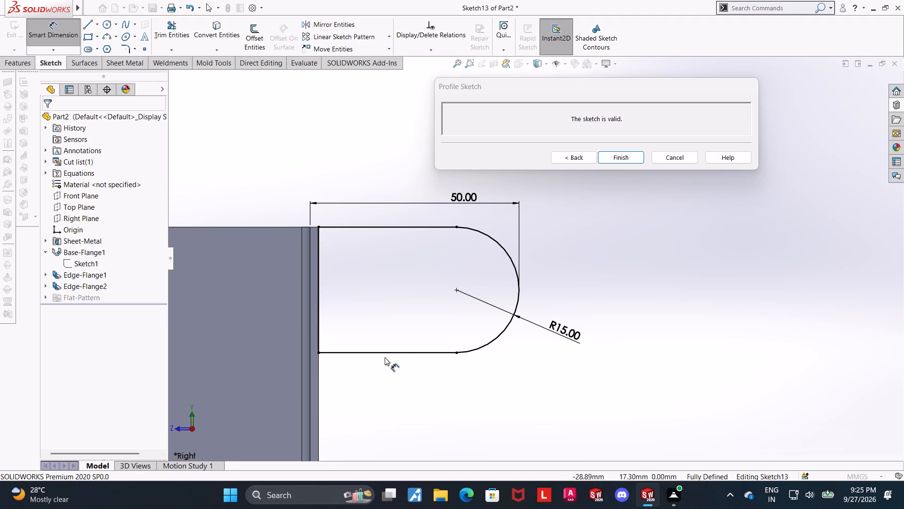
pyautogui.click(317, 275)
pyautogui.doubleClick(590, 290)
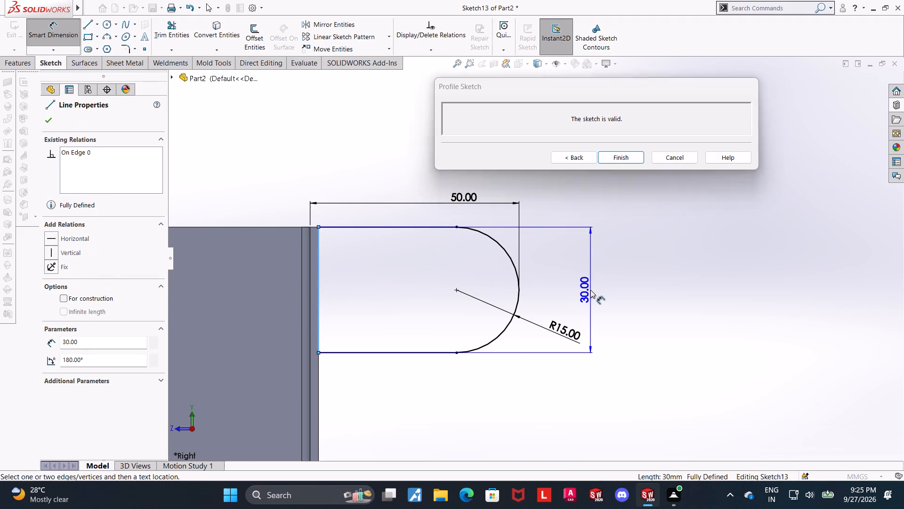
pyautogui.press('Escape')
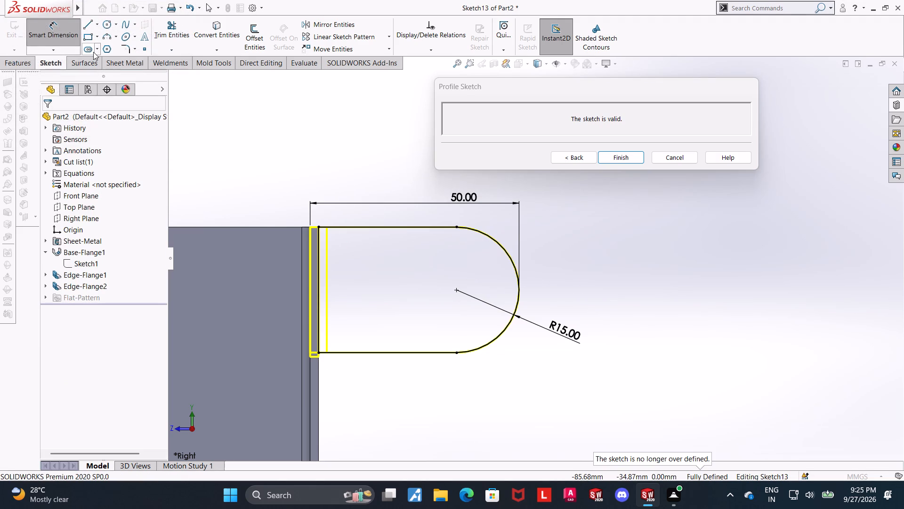
# Sketch a circle centred on the flange profile's rounded-end centre point and dimension its diameter to 12 mm.
pyautogui.click(109, 25)
pyautogui.click(458, 291)
pyautogui.click(474, 271)
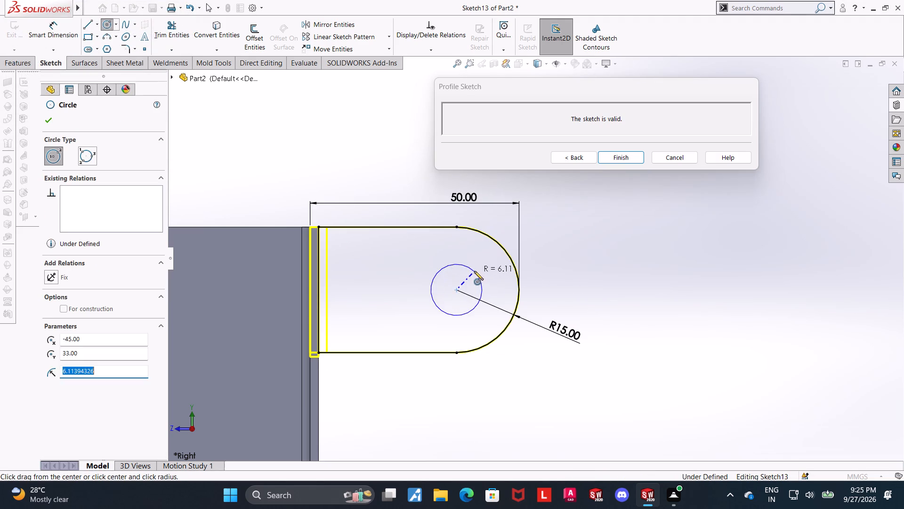
pyautogui.click(44, 31)
pyautogui.click(435, 277)
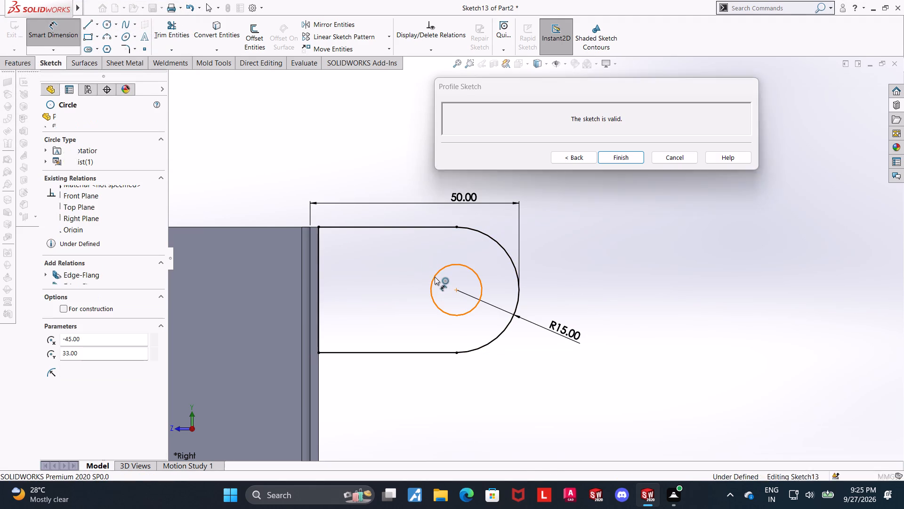
pyautogui.click(422, 255)
pyautogui.write('12')
pyautogui.press('Return')
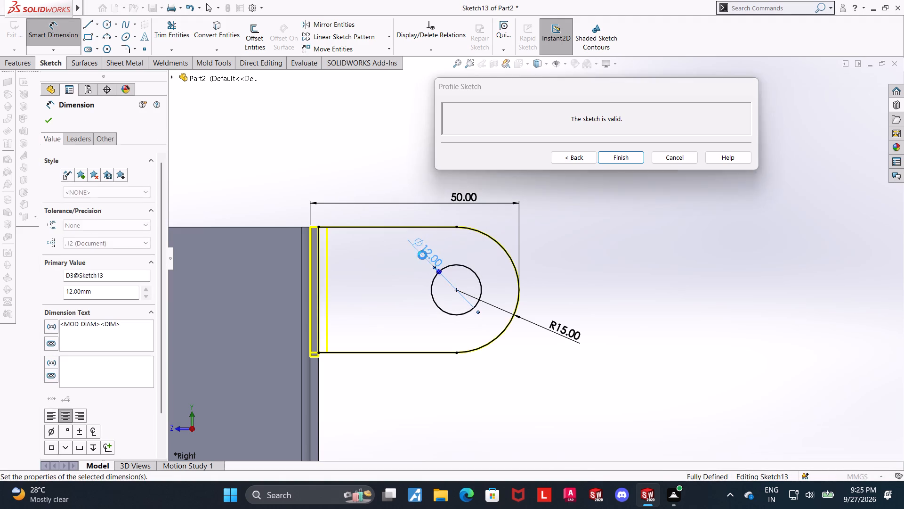
pyautogui.press('Escape')
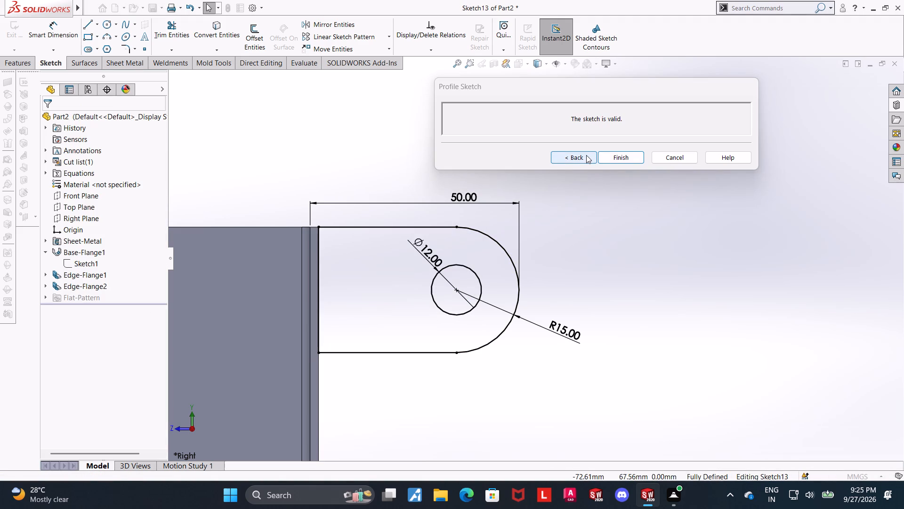
# Return to the edge flange settings and enable a custom rectangular relief with the relief ratio turned off.
pyautogui.click(579, 158)
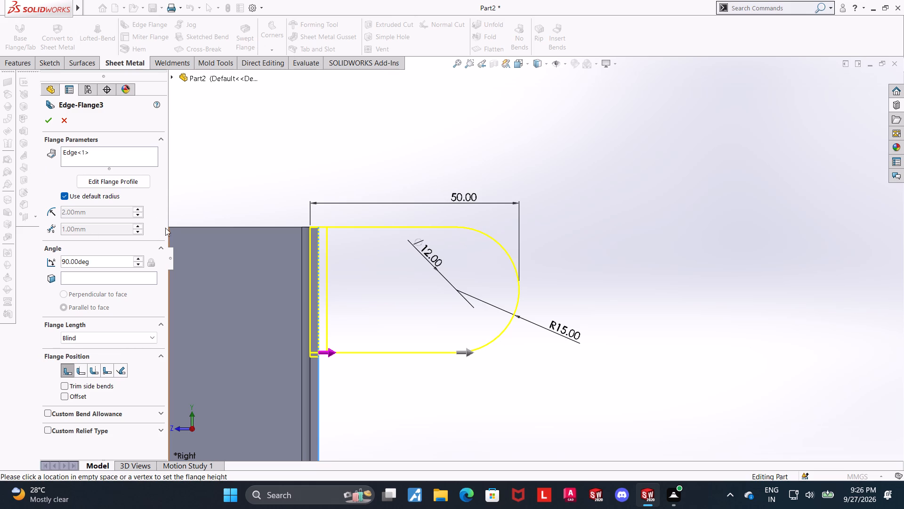
pyautogui.scroll(-3, 133, 282)
pyautogui.click(139, 433)
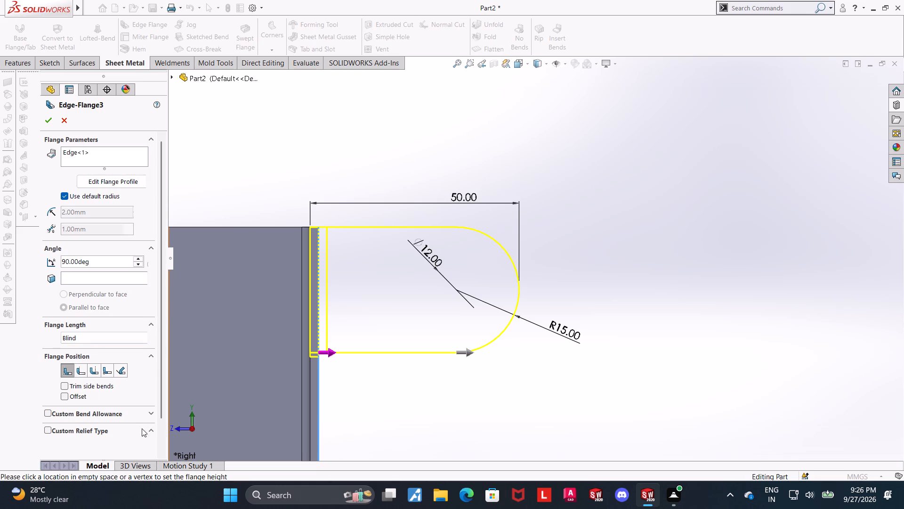
pyautogui.moveTo(162, 342); pyautogui.dragTo(158, 413)
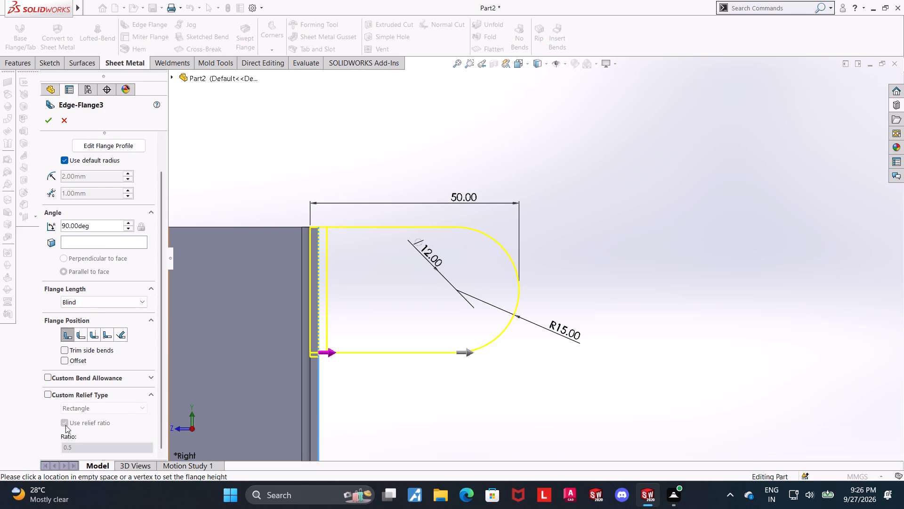
pyautogui.click(49, 392)
pyautogui.click(159, 430)
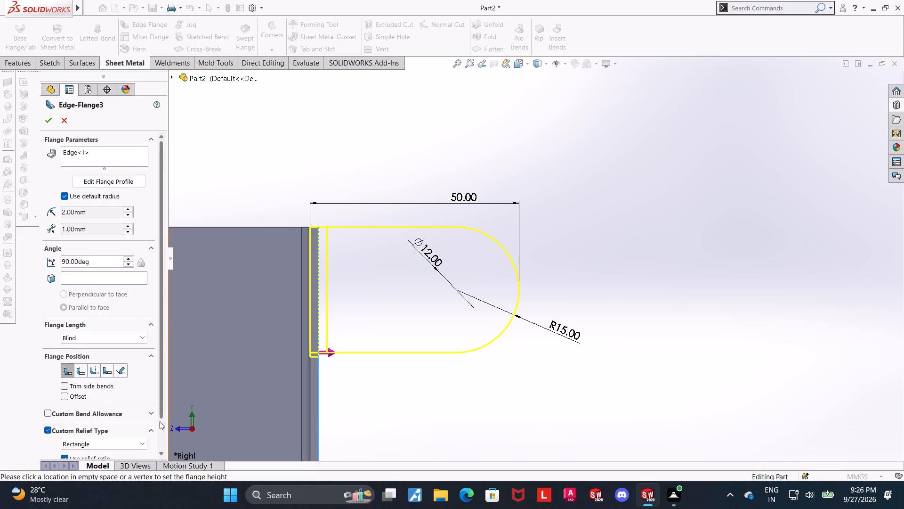
pyautogui.moveTo(163, 405); pyautogui.dragTo(158, 454)
pyautogui.click(65, 425)
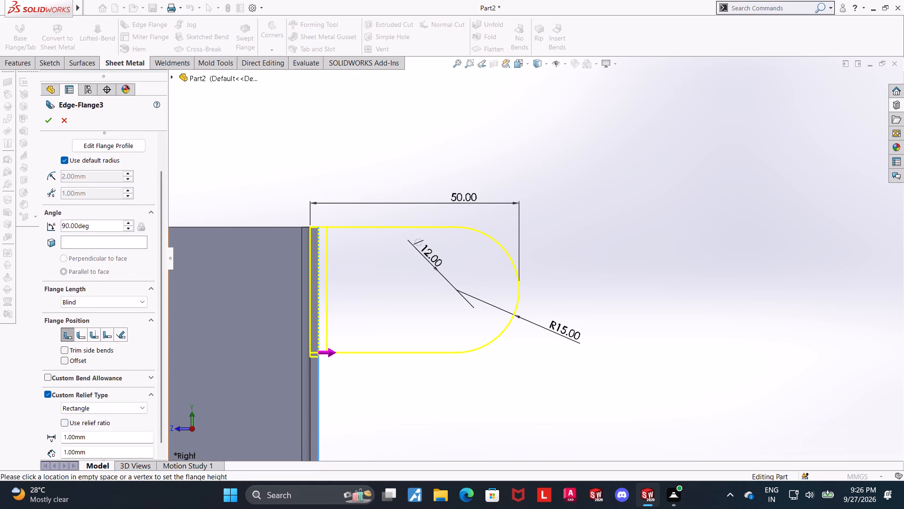
# Set the rectangular relief's width and depth to 2 mm each and finish the round-ended edge flange.
pyautogui.moveTo(160, 422); pyautogui.dragTo(158, 440)
pyautogui.moveTo(105, 428); pyautogui.dragTo(37, 432)
pyautogui.press('2')
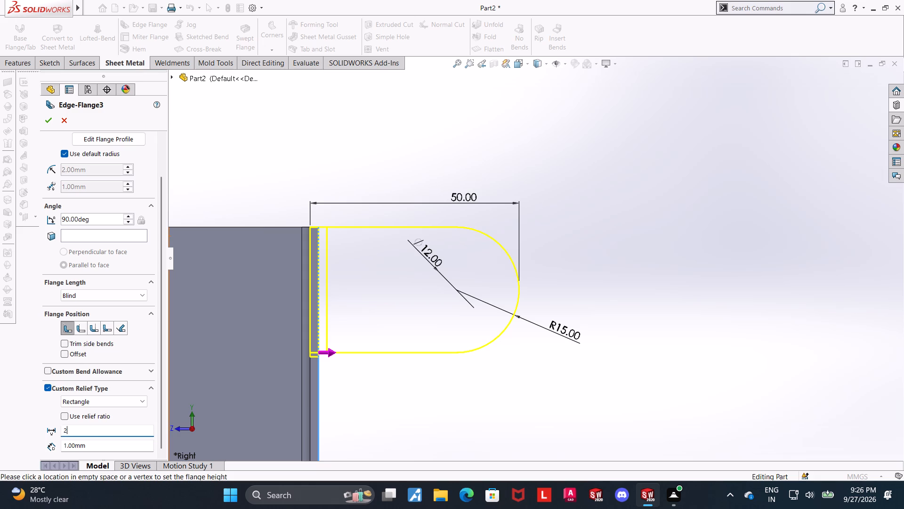
pyautogui.press('Return')
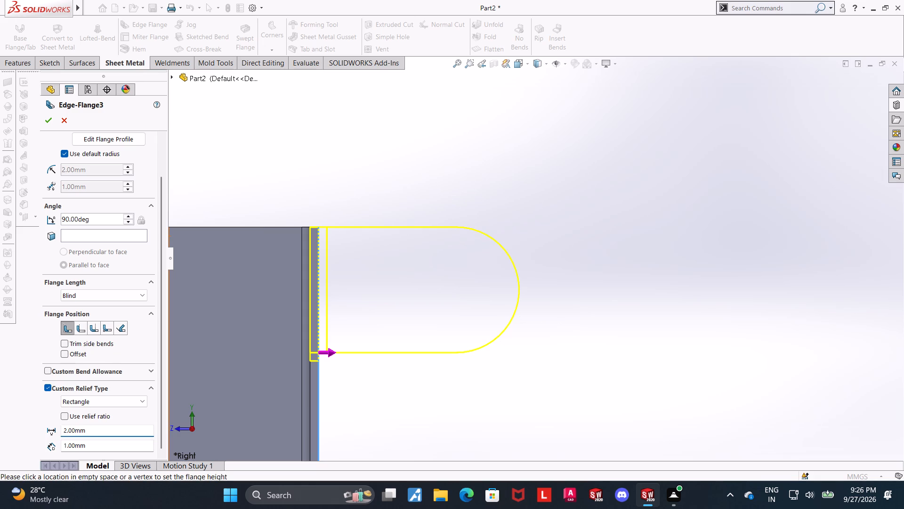
pyautogui.moveTo(96, 447); pyautogui.dragTo(23, 447)
pyautogui.press('2')
pyautogui.press('Return')
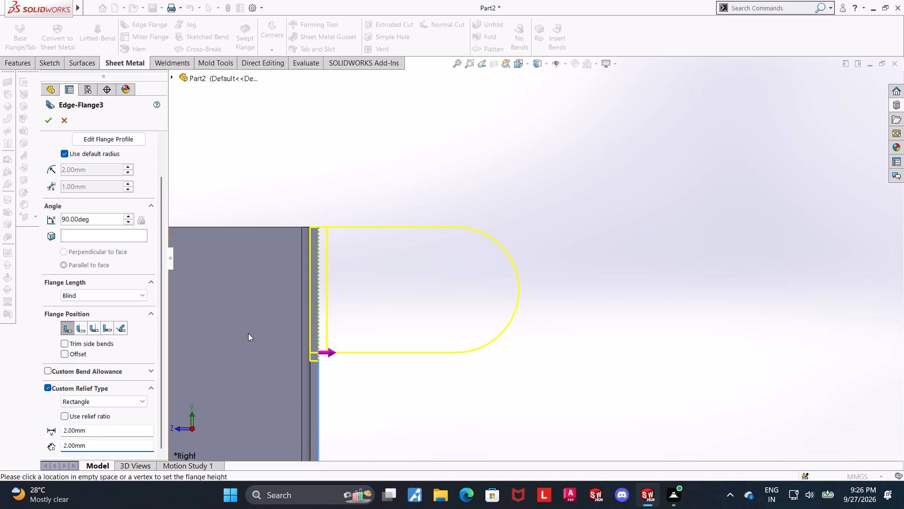
pyautogui.moveTo(478, 380); pyautogui.dragTo(469, 383, button='middle')
pyautogui.click(46, 119)
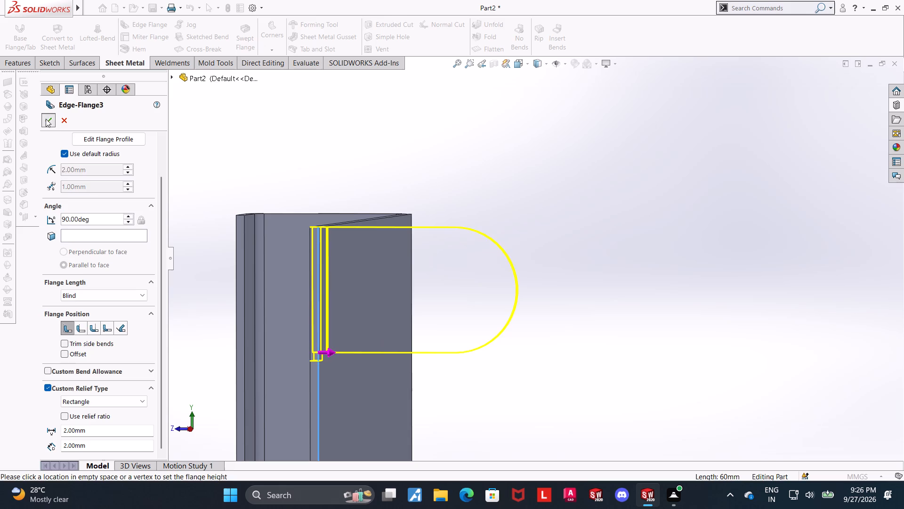
# Examine the new round-ended flange, its hole and the relief notch at its bend from several angles.
pyautogui.scroll(-7, 338, 334)
pyautogui.scroll(5, 566, 349)
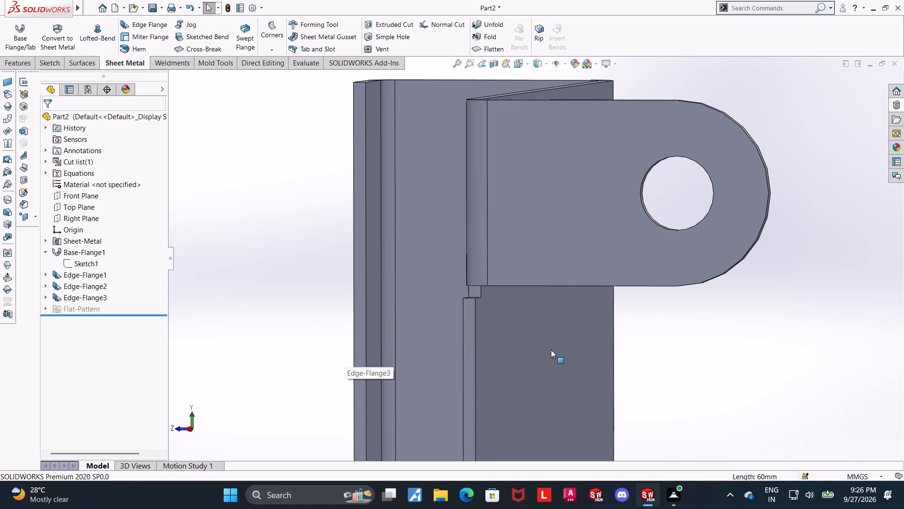
pyautogui.scroll(-2, 524, 313)
pyautogui.moveTo(570, 320); pyautogui.dragTo(613, 321, button='middle')
pyautogui.scroll(6, 613, 321)
pyautogui.scroll(-6, 702, 245)
pyautogui.moveTo(675, 319); pyautogui.dragTo(655, 314, button='middle')
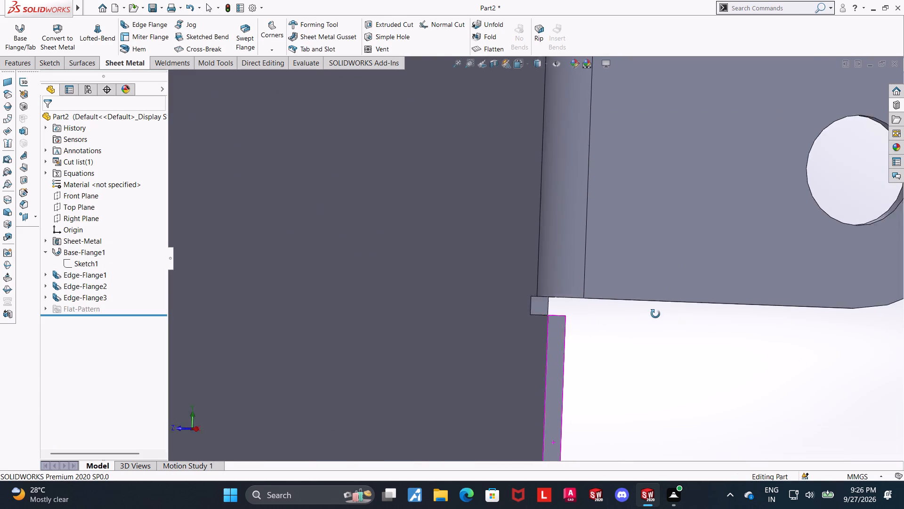
pyautogui.moveTo(655, 314); pyautogui.dragTo(597, 342, button='middle')
pyautogui.scroll(6, 600, 344)
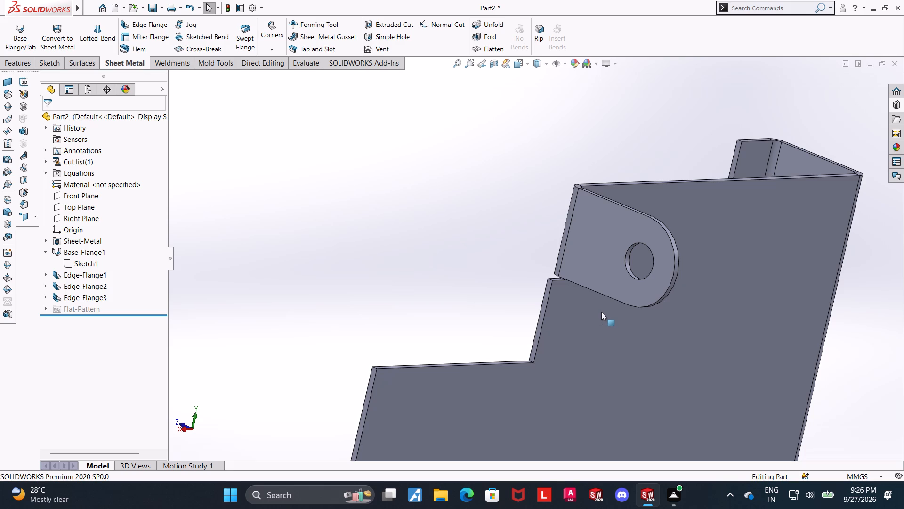
pyautogui.scroll(4, 497, 289)
pyautogui.moveTo(552, 218); pyautogui.dragTo(630, 247, button='middle')
pyautogui.scroll(-3, 599, 194)
pyautogui.moveTo(580, 213); pyautogui.dragTo(568, 215, button='middle')
# Override the default bend radius of the 20 mm return flange (Edge-Flange2) with 3 mm.
pyautogui.click(79, 287)
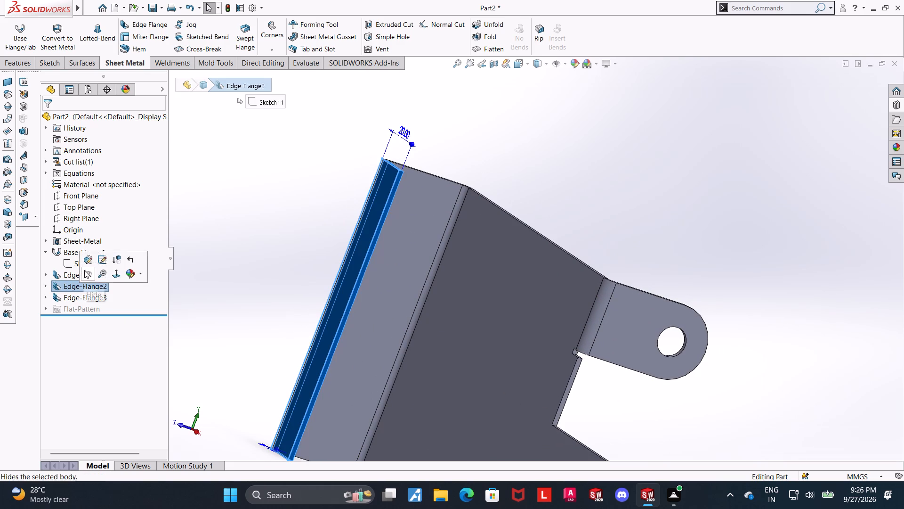
pyautogui.click(86, 266)
pyautogui.click(64, 197)
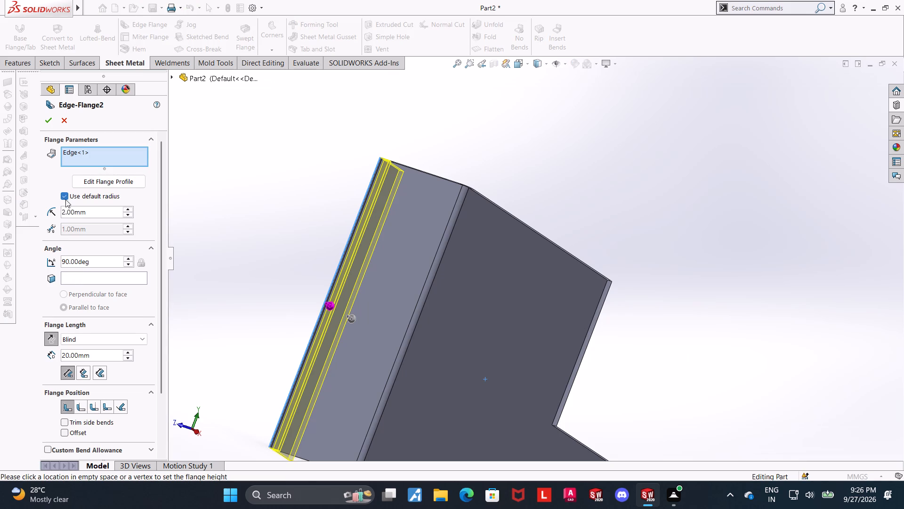
pyautogui.moveTo(101, 213); pyautogui.dragTo(20, 216)
pyautogui.press('3')
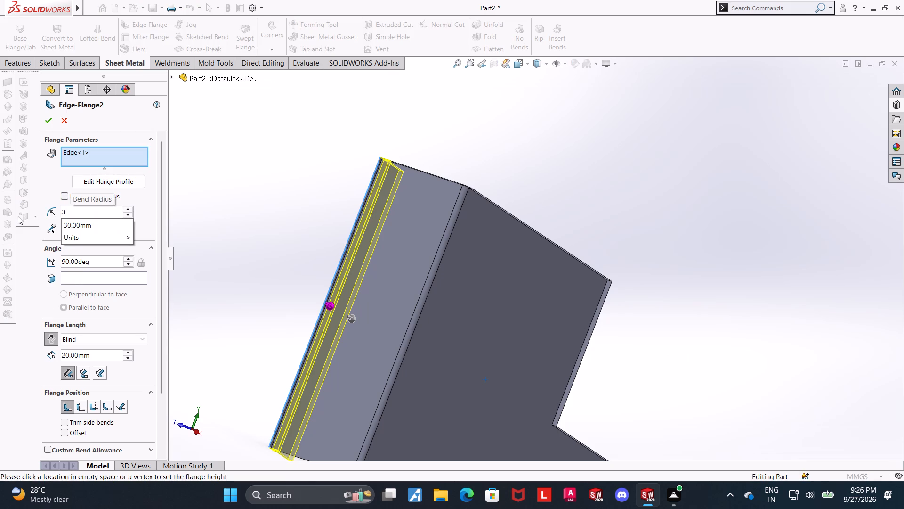
pyautogui.press('Return')
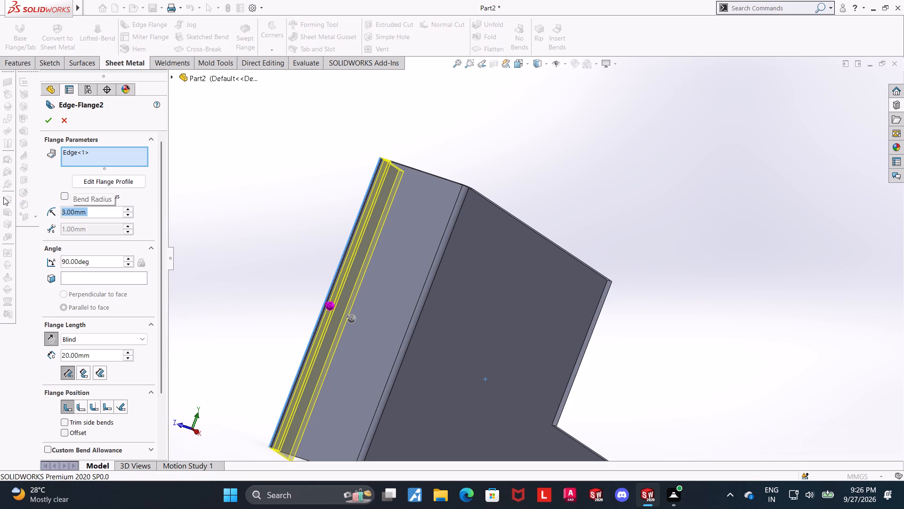
pyautogui.click(45, 125)
# Examine the whole sheet metal part from several sides.
pyautogui.scroll(3, 295, 286)
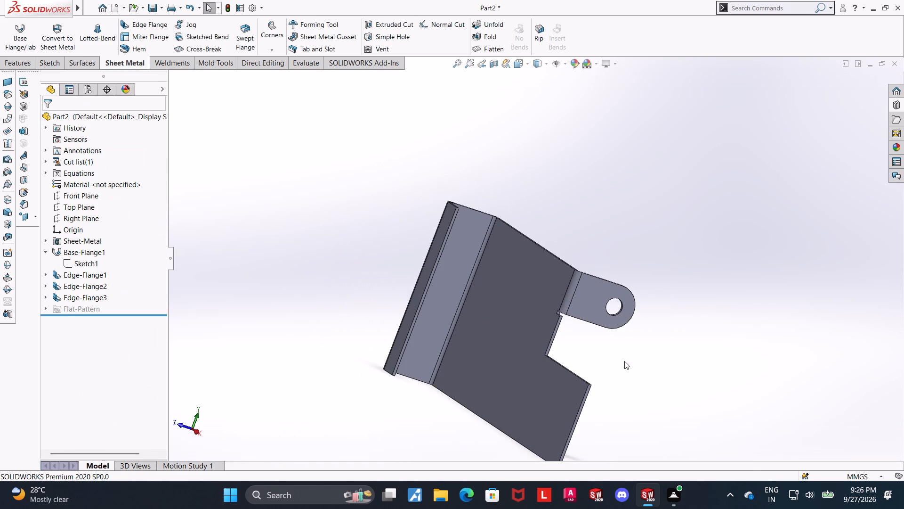
pyautogui.moveTo(678, 369); pyautogui.dragTo(646, 401, button='middle')
pyautogui.scroll(1, 653, 376)
pyautogui.scroll(-1, 644, 322)
pyautogui.scroll(3, 643, 322)
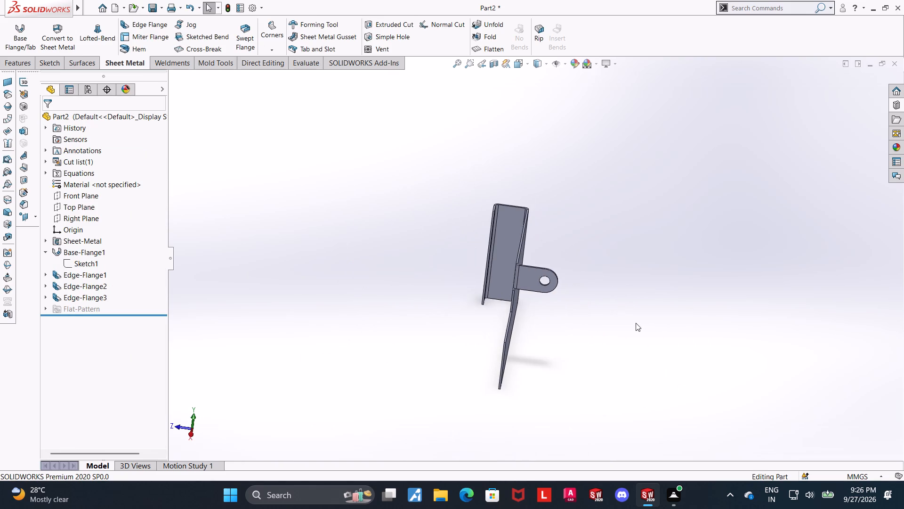
pyautogui.scroll(-2, 636, 323)
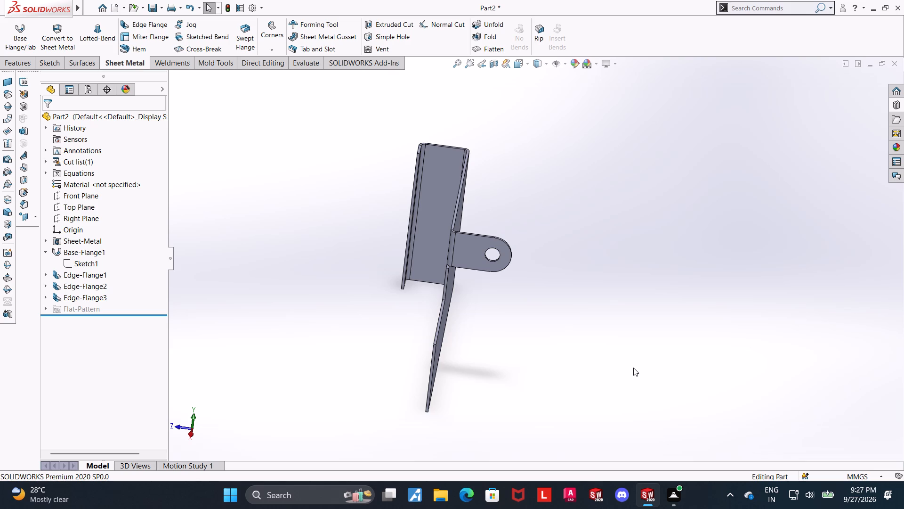
pyautogui.moveTo(502, 333); pyautogui.dragTo(629, 317, button='middle')
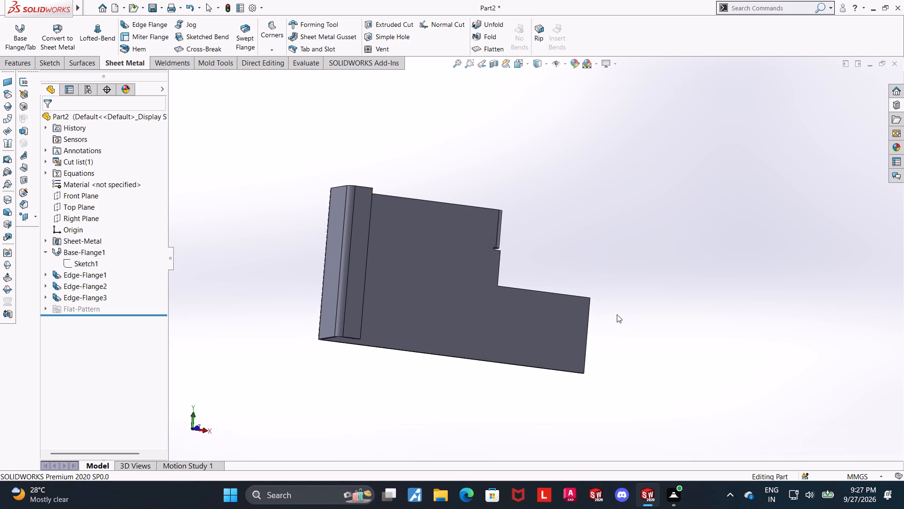
pyautogui.scroll(-1, 611, 288)
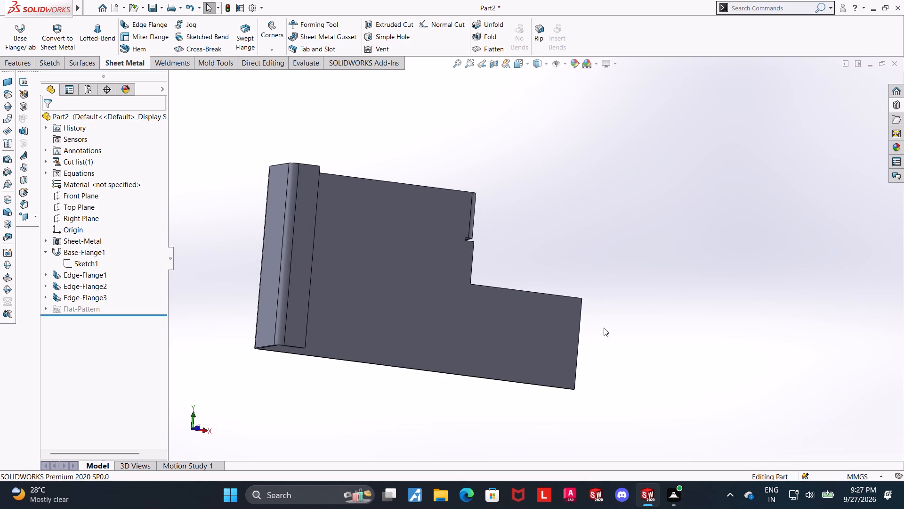
pyautogui.moveTo(613, 357); pyautogui.dragTo(568, 389, button='middle')
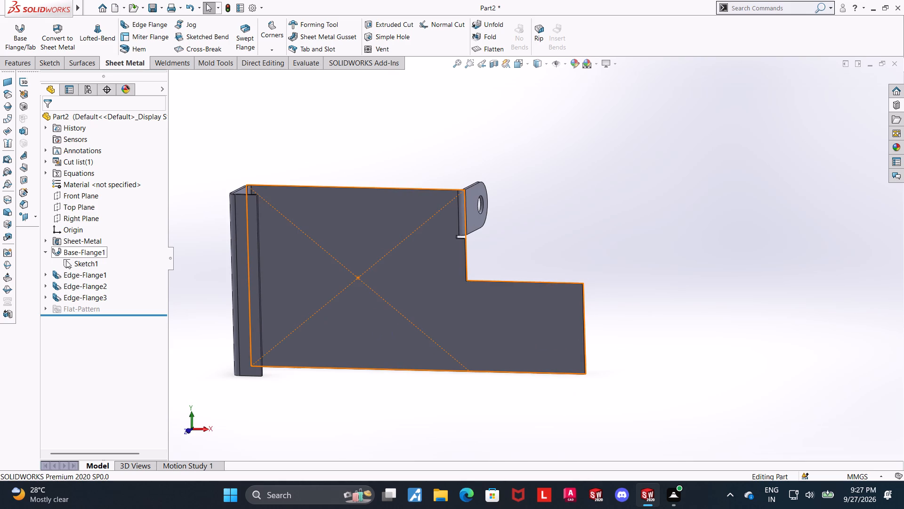
# Open the base flange's L-shaped profile sketch (Sketch1) for editing.
pyautogui.click(68, 261)
pyautogui.click(77, 228)
pyautogui.click(79, 254)
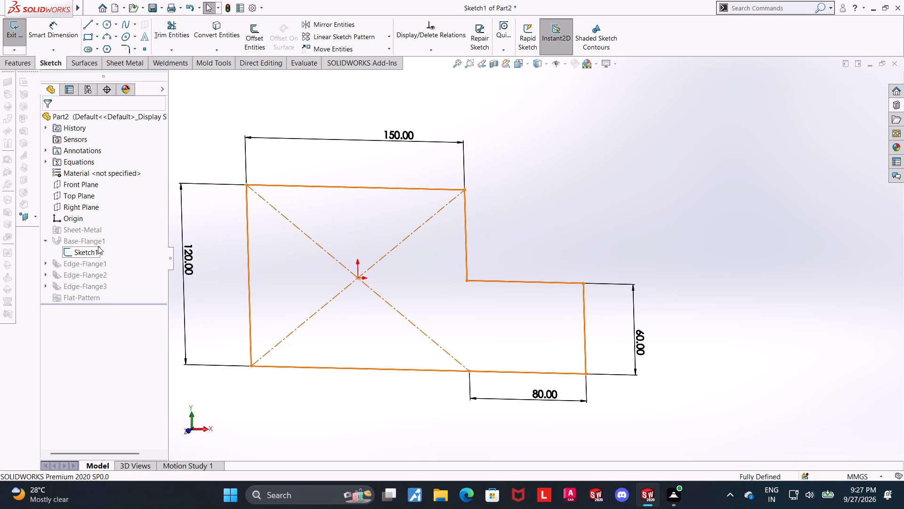
pyautogui.click(91, 251)
pyautogui.click(95, 254)
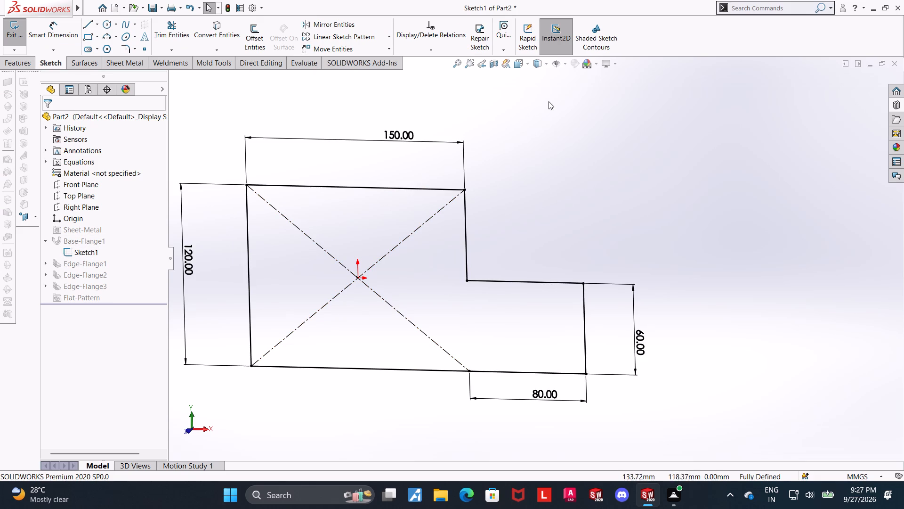
pyautogui.click(517, 67)
pyautogui.click(437, 312)
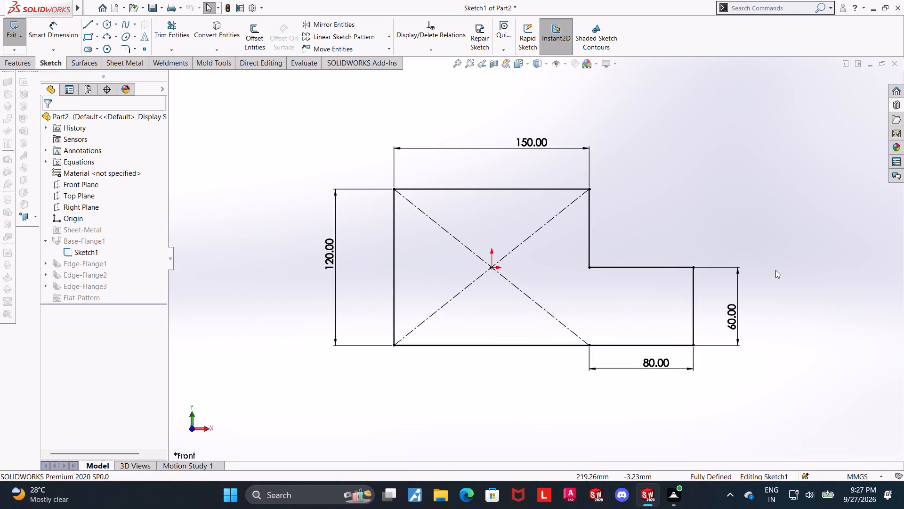
pyautogui.scroll(3, 775, 267)
pyautogui.scroll(-2, 769, 267)
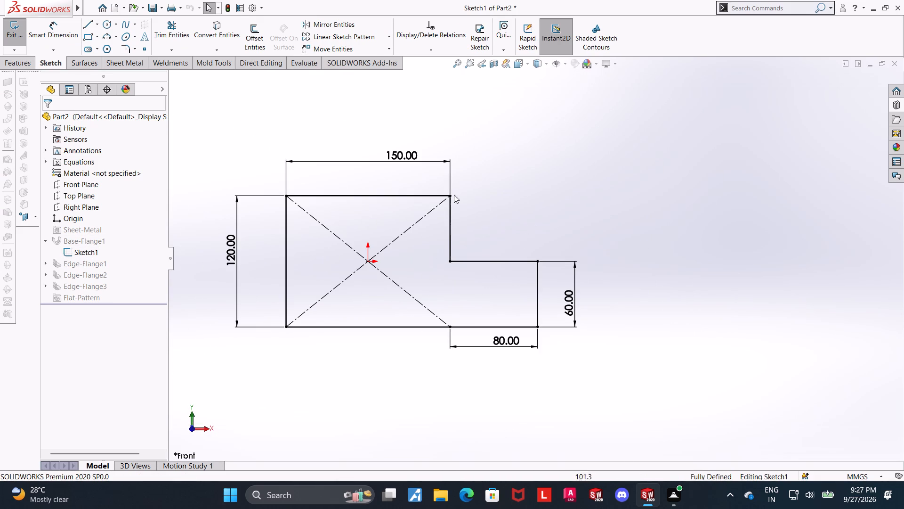
# Fillet both outer corners of the 80 mm leg with a 10 mm radius in the base flange sketch, and exit the sketch.
pyautogui.click(130, 49)
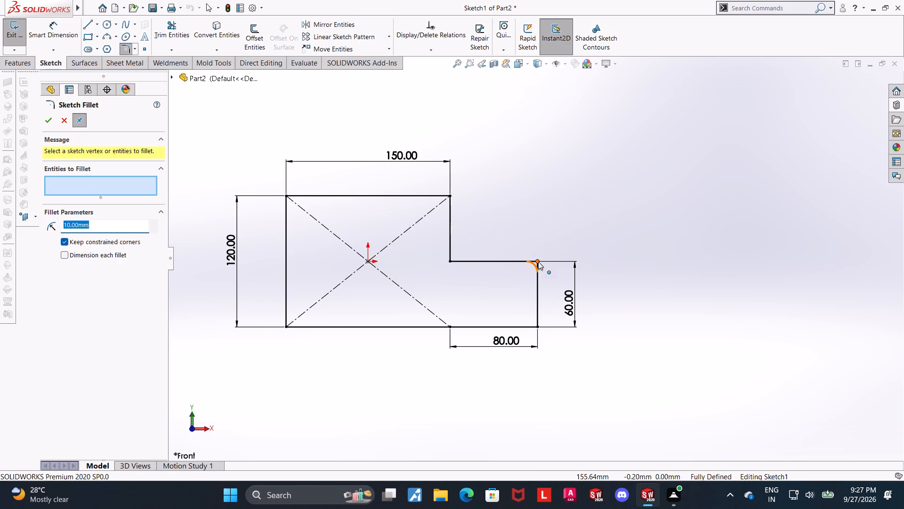
pyautogui.click(538, 262)
pyautogui.click(538, 328)
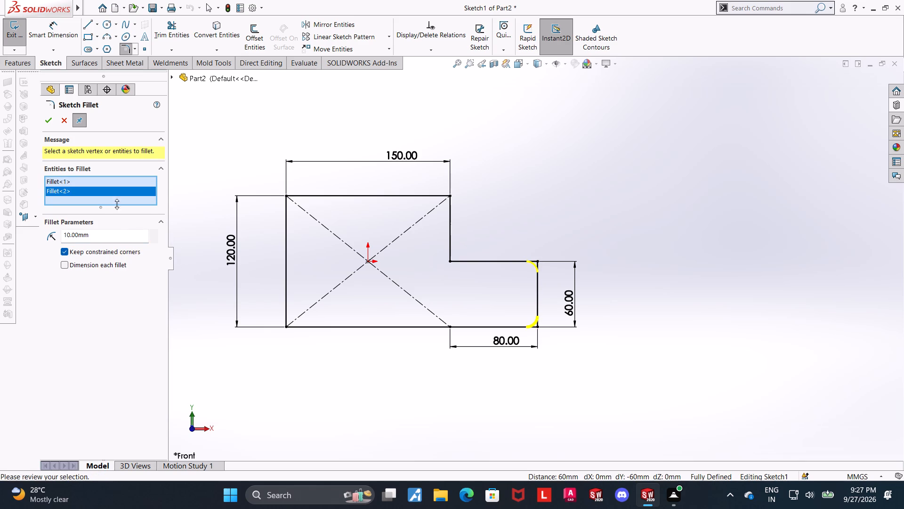
pyautogui.click(45, 122)
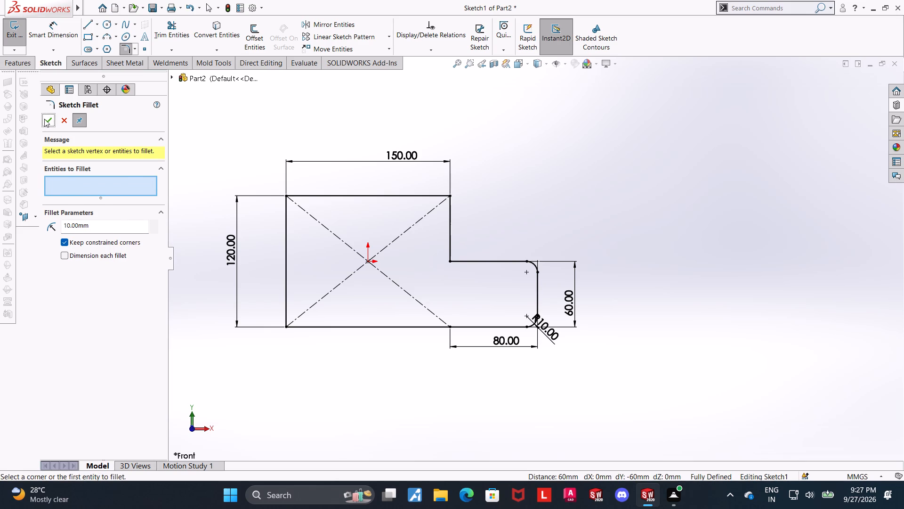
pyautogui.click(44, 119)
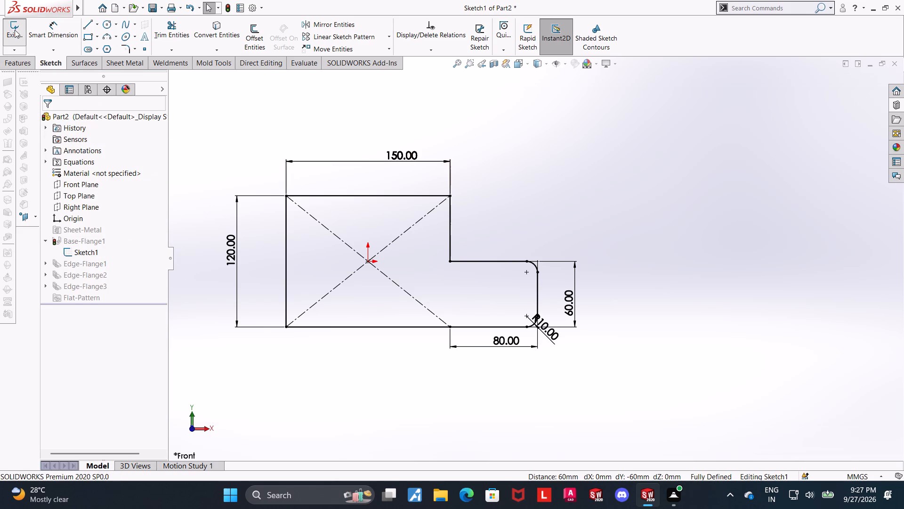
pyautogui.click(20, 29)
# Open the embosses folder of the forming tools in the Design Library.
pyautogui.moveTo(645, 206); pyautogui.dragTo(621, 216, button='middle')
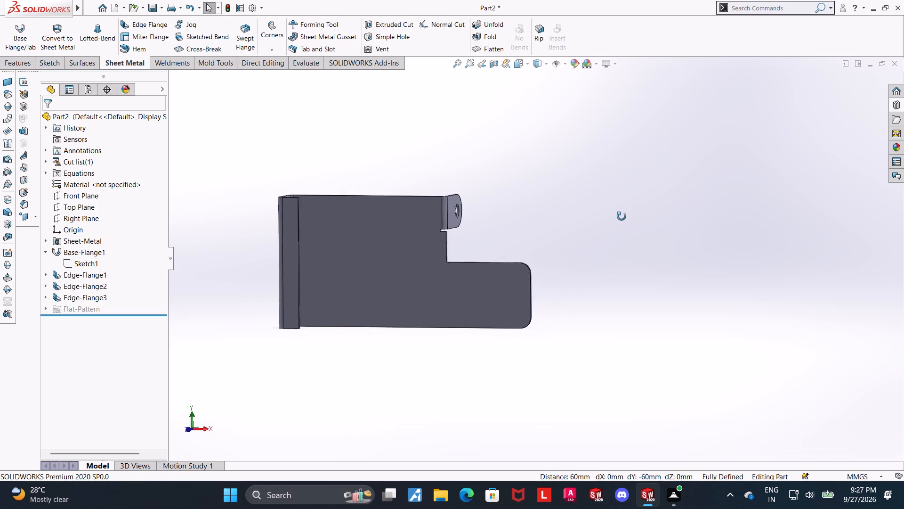
pyautogui.moveTo(621, 216); pyautogui.dragTo(590, 230, button='middle')
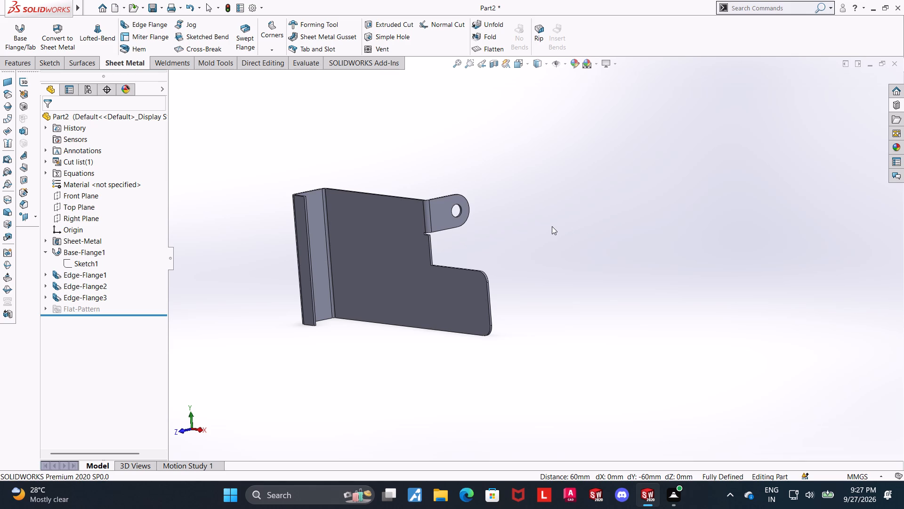
pyautogui.scroll(-3, 418, 242)
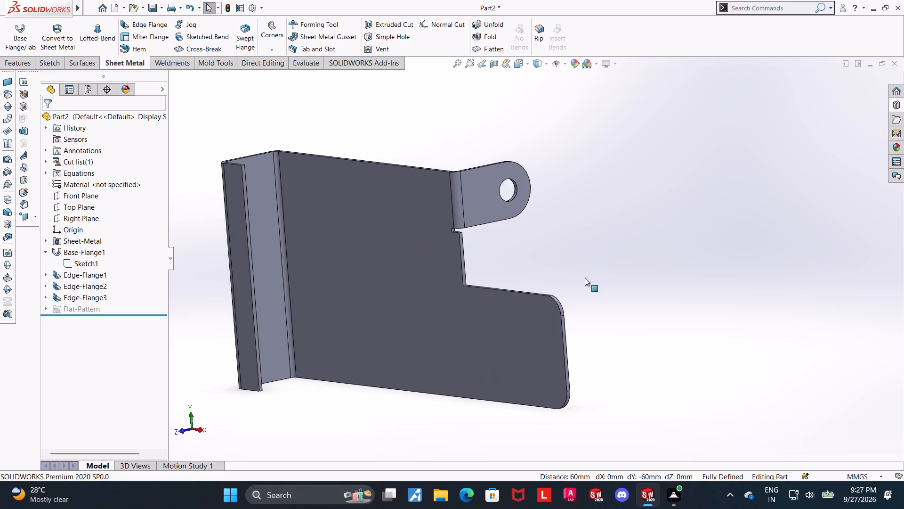
pyautogui.scroll(2, 600, 281)
pyautogui.moveTo(609, 279); pyautogui.dragTo(619, 278, button='middle')
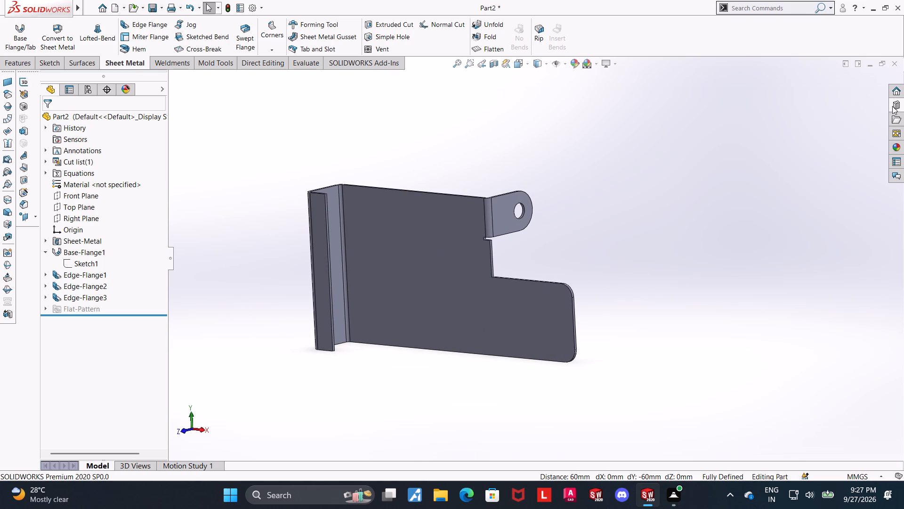
pyautogui.click(893, 105)
pyautogui.click(760, 120)
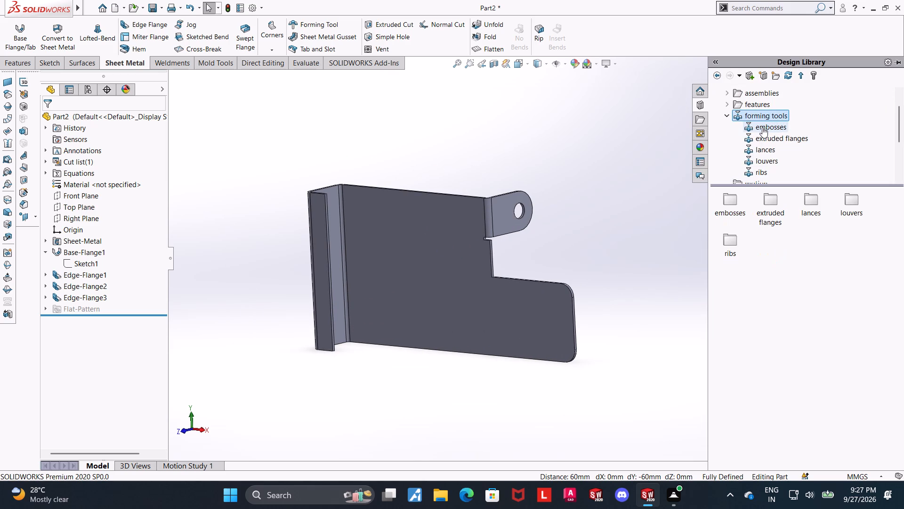
pyautogui.doubleClick(728, 209)
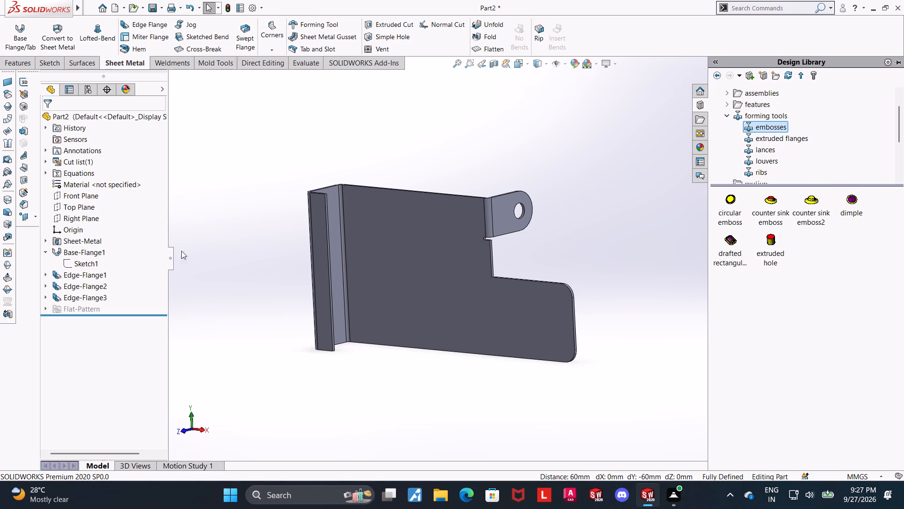
# Review the bend radius, position and custom relief settings of the holed edge flange (Edge-Flange3) without changing them.
pyautogui.click(75, 294)
pyautogui.click(78, 268)
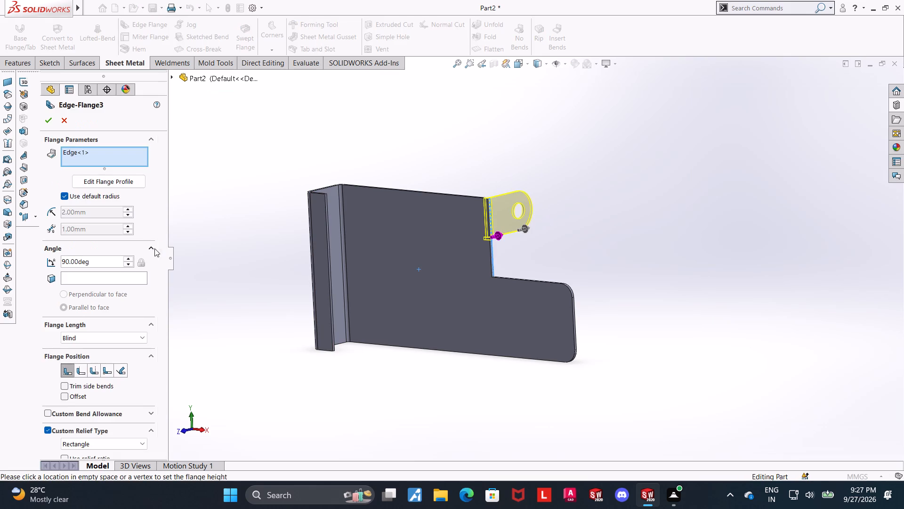
pyautogui.moveTo(162, 248); pyautogui.dragTo(156, 378)
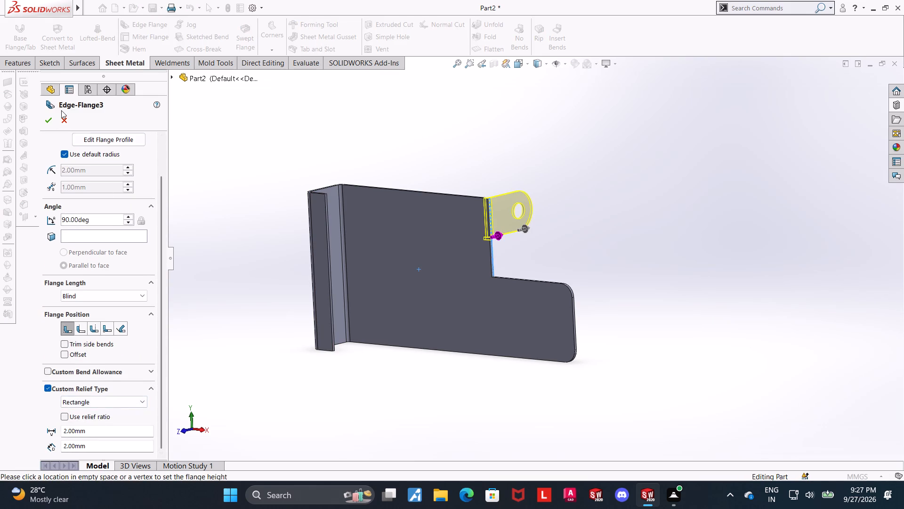
pyautogui.click(62, 116)
pyautogui.click(658, 242)
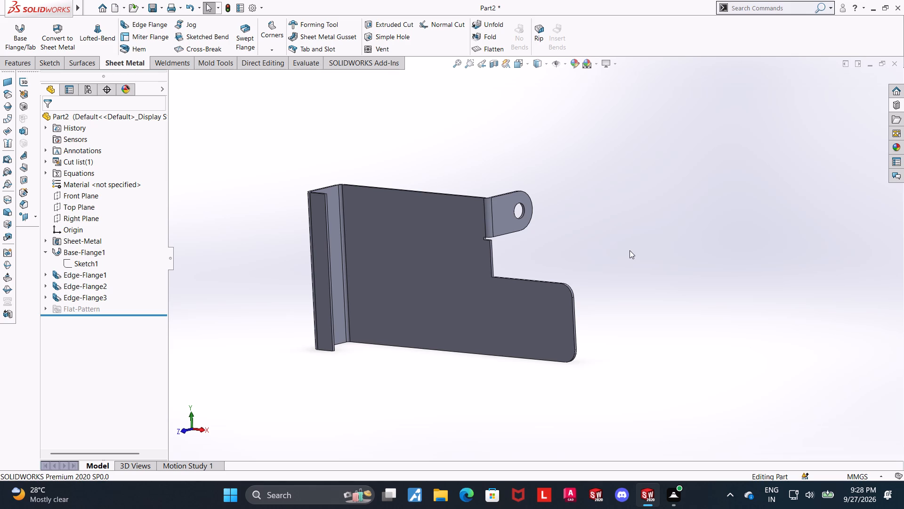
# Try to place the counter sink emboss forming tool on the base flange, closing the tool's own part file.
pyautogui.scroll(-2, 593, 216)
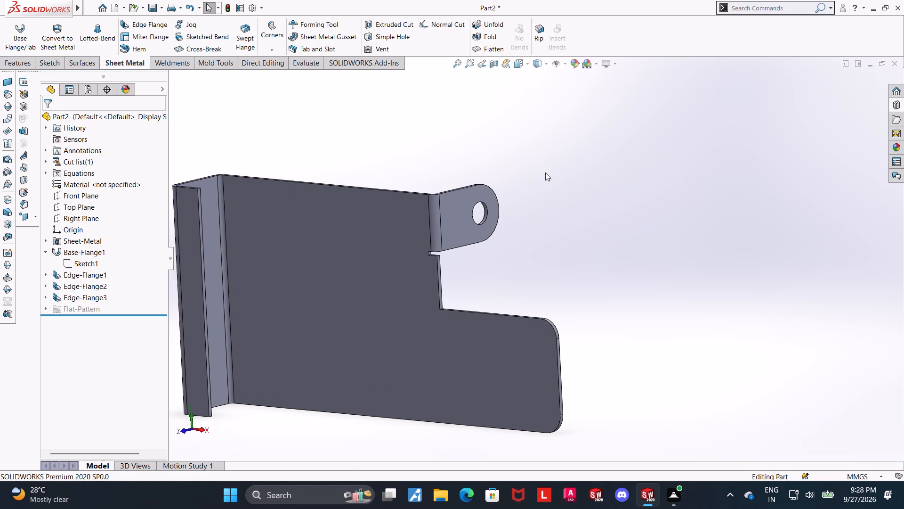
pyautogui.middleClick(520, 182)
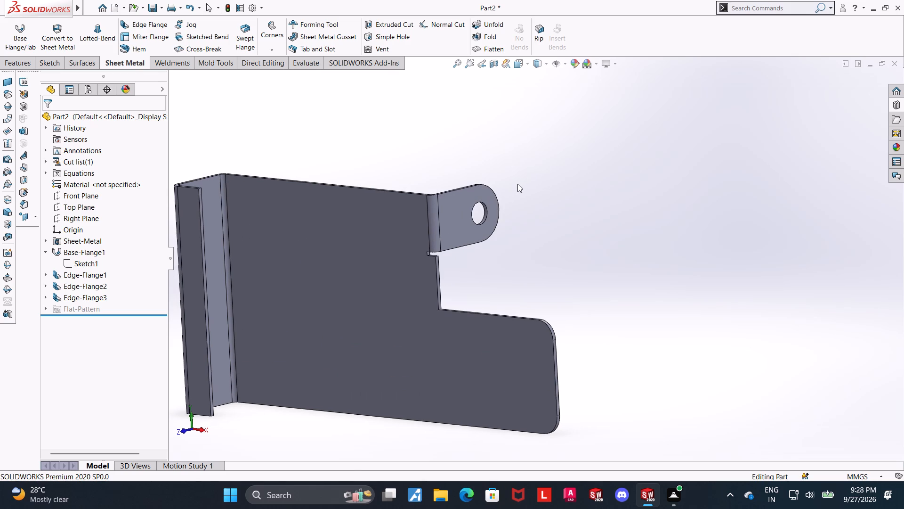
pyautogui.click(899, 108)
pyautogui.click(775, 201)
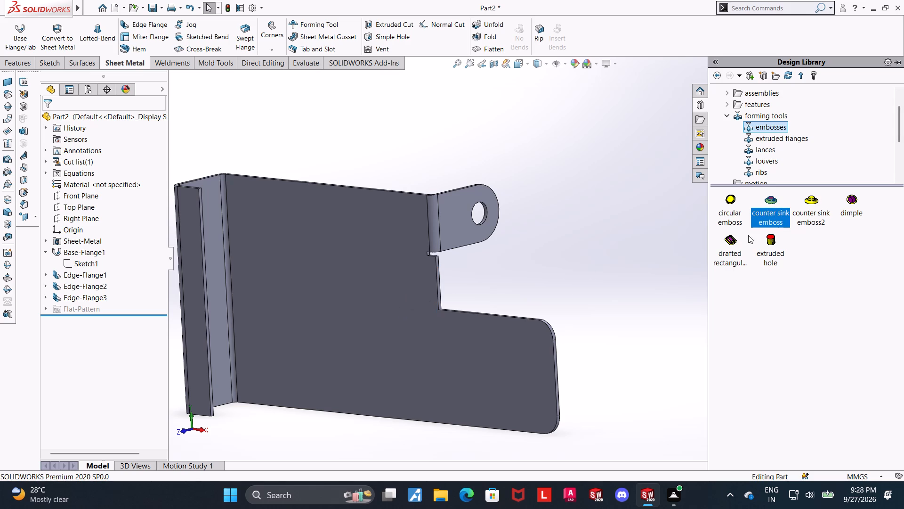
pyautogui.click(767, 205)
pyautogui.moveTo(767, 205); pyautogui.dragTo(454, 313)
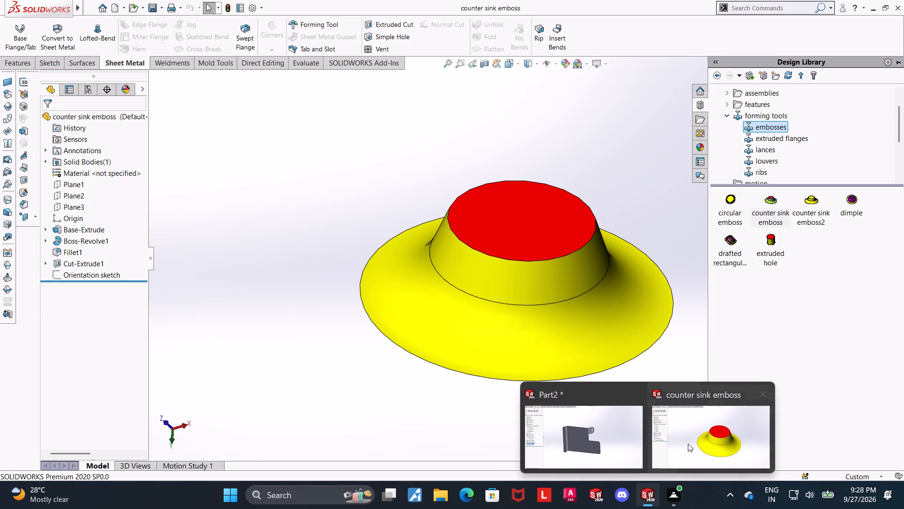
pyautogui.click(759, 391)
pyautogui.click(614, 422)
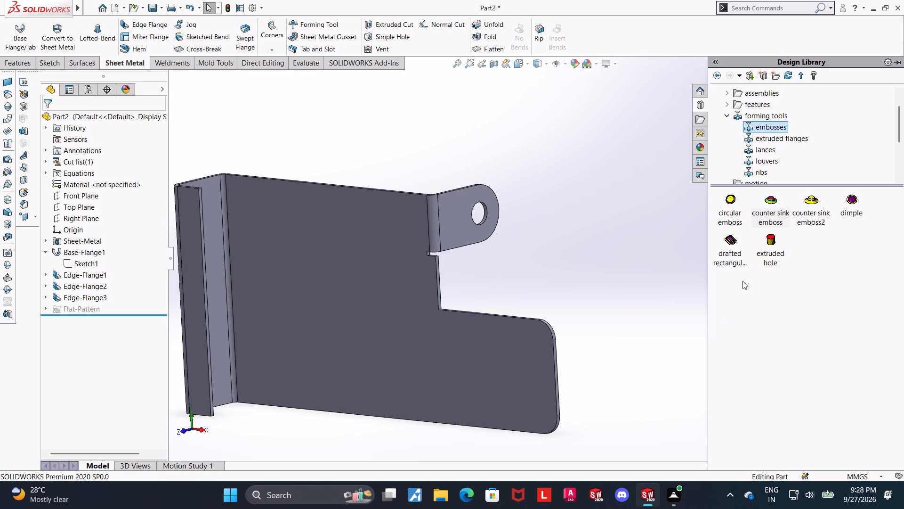
# Place the counter sink emboss forming tool on the base flange's large face, near where the narrow leg begins.
pyautogui.scroll(2, 660, 283)
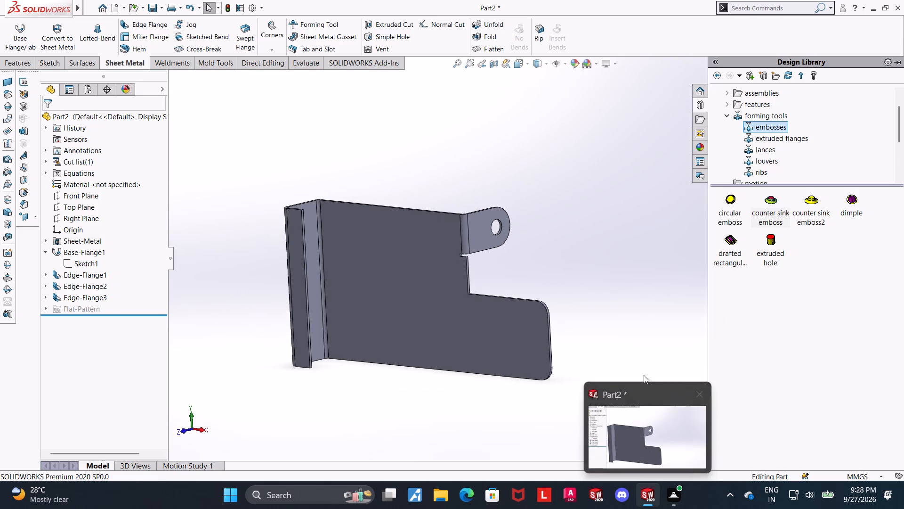
pyautogui.click(645, 215)
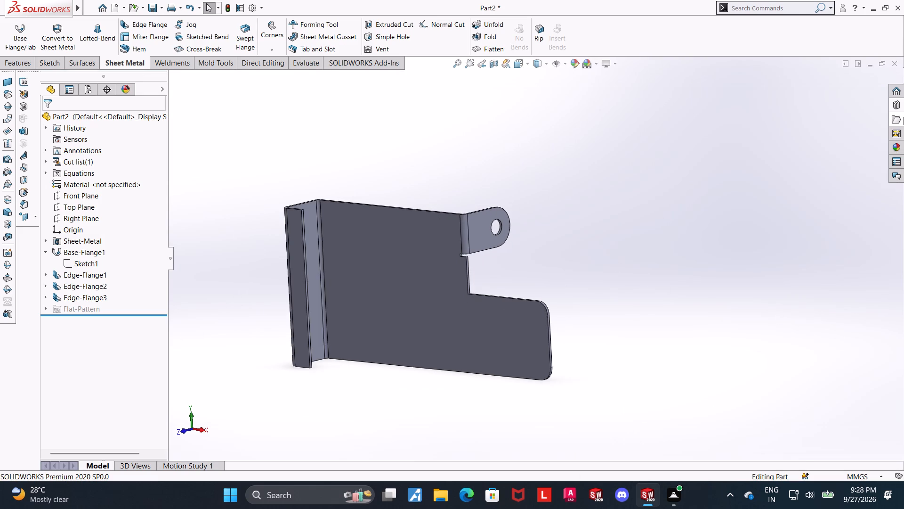
pyautogui.click(903, 111)
pyautogui.moveTo(766, 201); pyautogui.dragTo(348, 333)
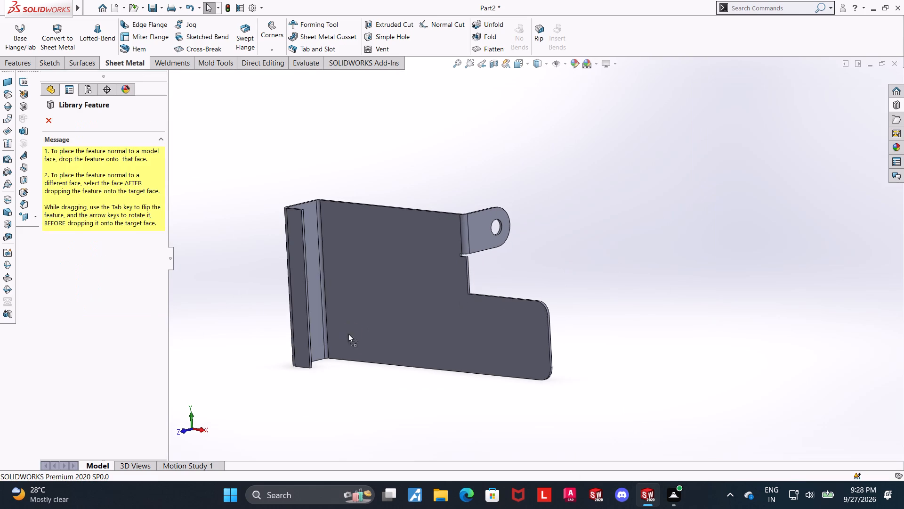
pyautogui.moveTo(348, 333); pyautogui.dragTo(355, 337)
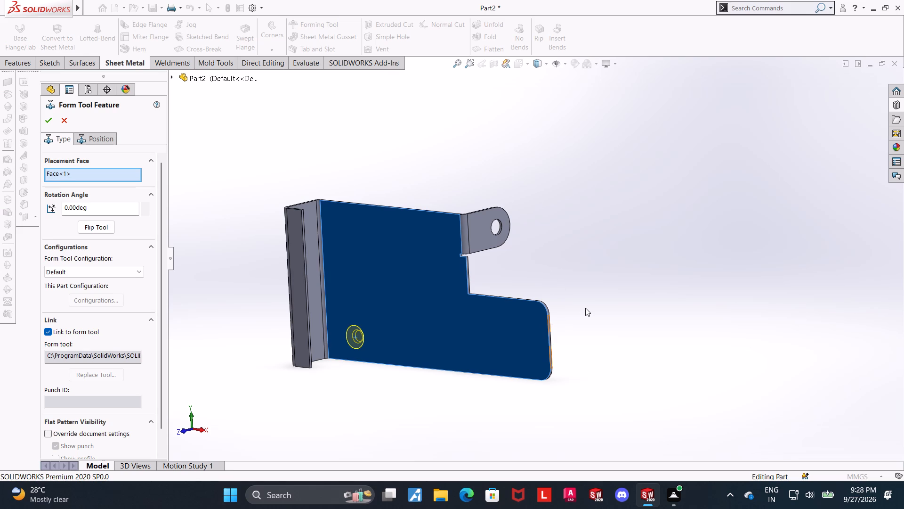
pyautogui.scroll(3, 586, 308)
pyautogui.scroll(-3, 530, 291)
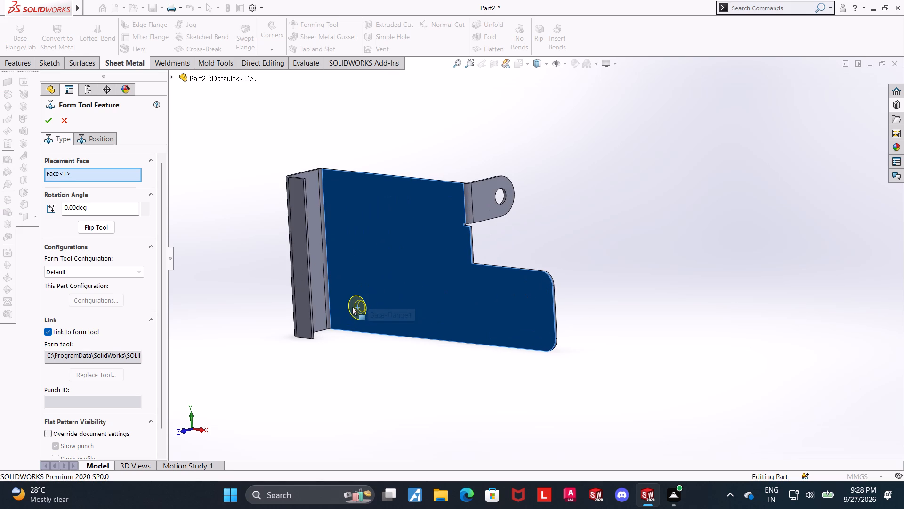
pyautogui.moveTo(357, 307); pyautogui.dragTo(457, 288)
pyautogui.click(457, 288)
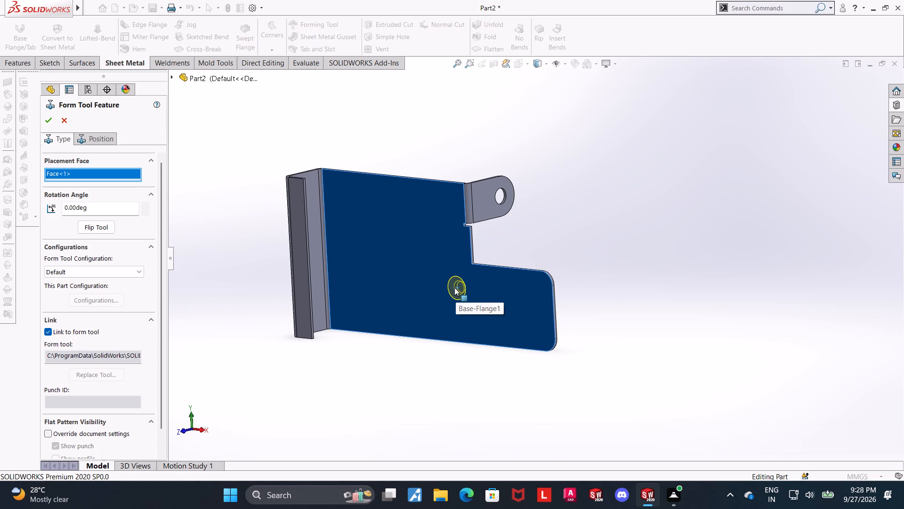
pyautogui.moveTo(455, 287); pyautogui.dragTo(535, 295)
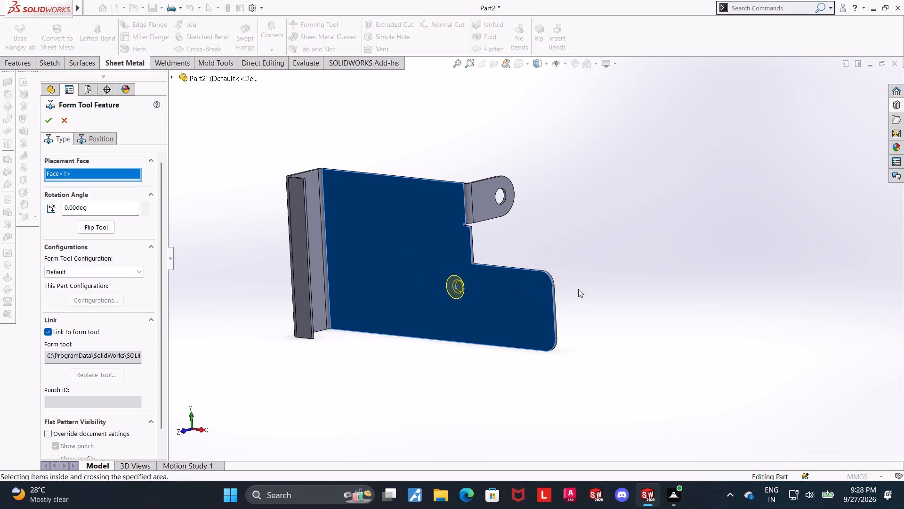
pyautogui.moveTo(453, 286); pyautogui.dragTo(531, 295)
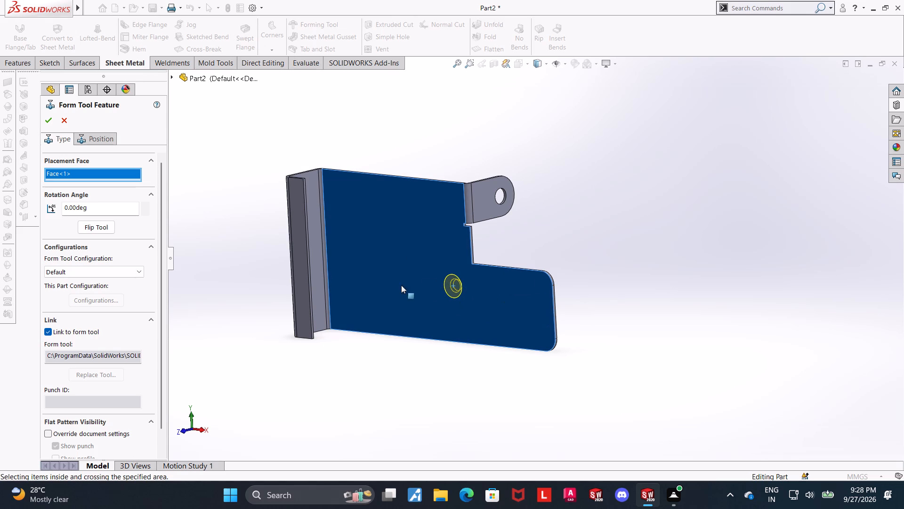
# Flip the counter sink emboss so it is formed from the opposite face of the base flange.
pyautogui.moveTo(101, 211); pyautogui.dragTo(37, 206)
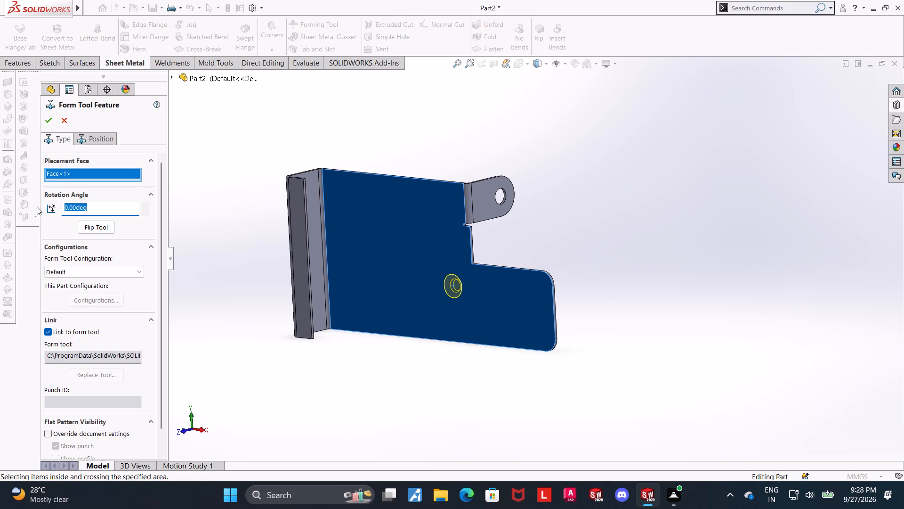
pyautogui.click(104, 226)
pyautogui.scroll(1, 608, 283)
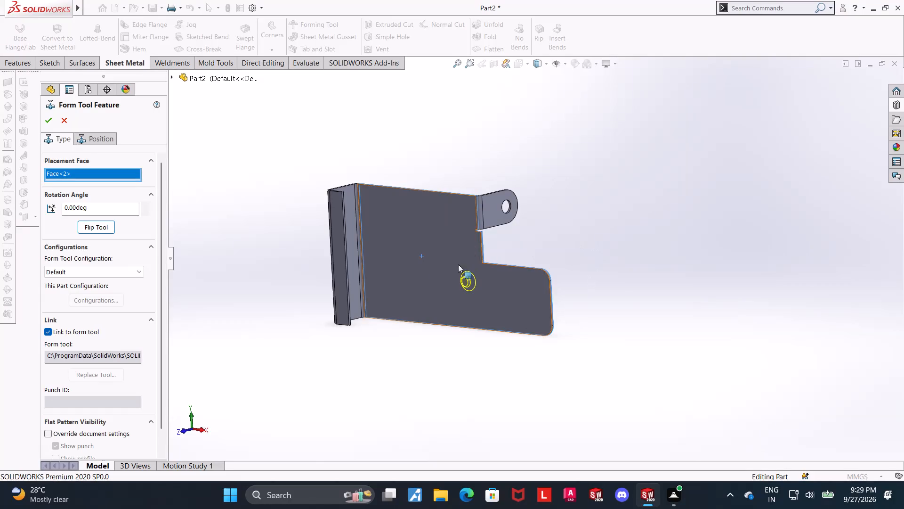
# In the forming tool's position sketch, dimension the emboss centre 20 mm horizontally from the narrow leg's outer end edge.
pyautogui.click(91, 142)
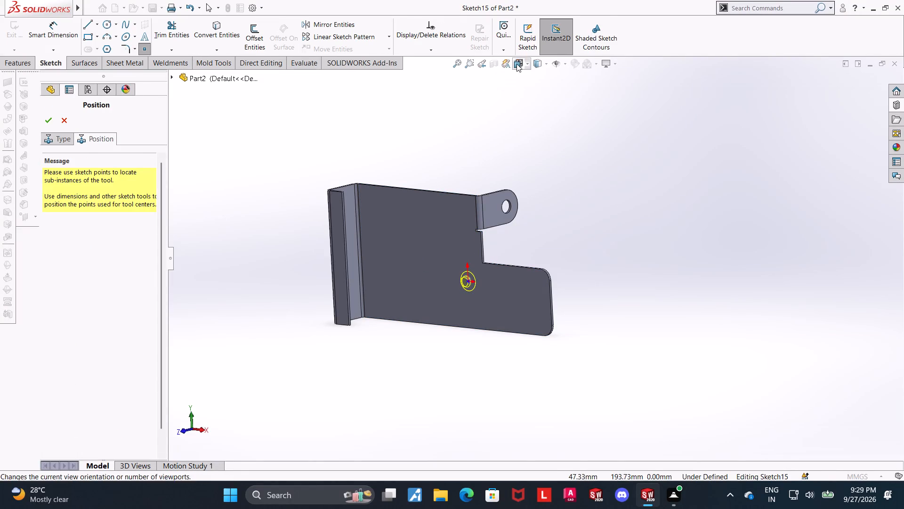
pyautogui.click(517, 64)
pyautogui.click(362, 318)
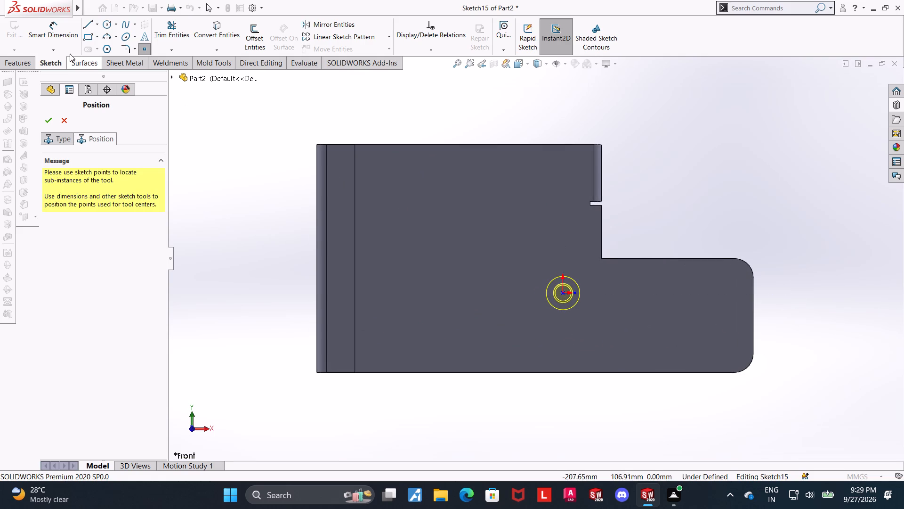
pyautogui.click(47, 31)
pyautogui.click(565, 293)
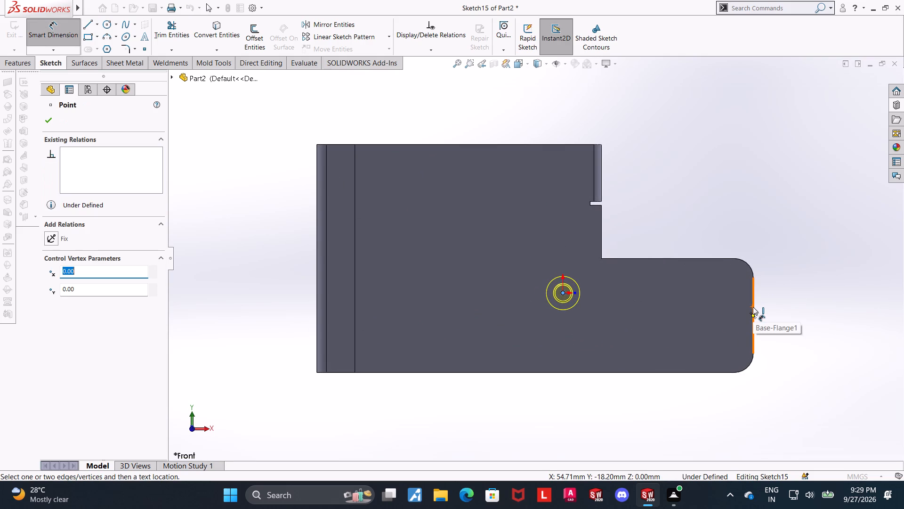
pyautogui.doubleClick(753, 307)
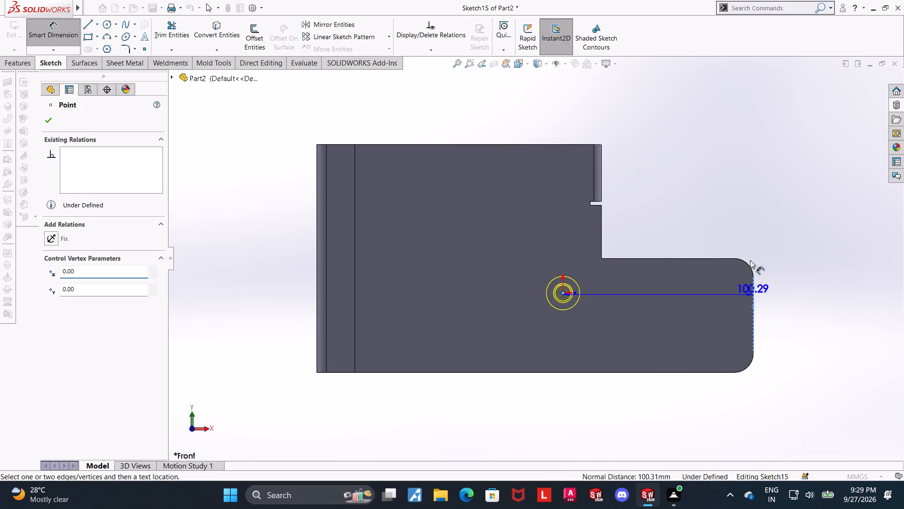
pyautogui.click(744, 224)
pyautogui.write('20')
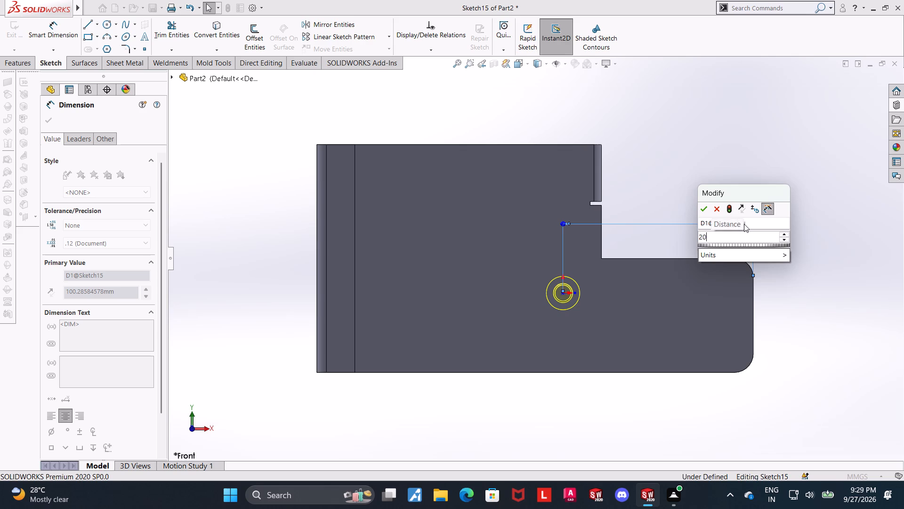
pyautogui.press('Return')
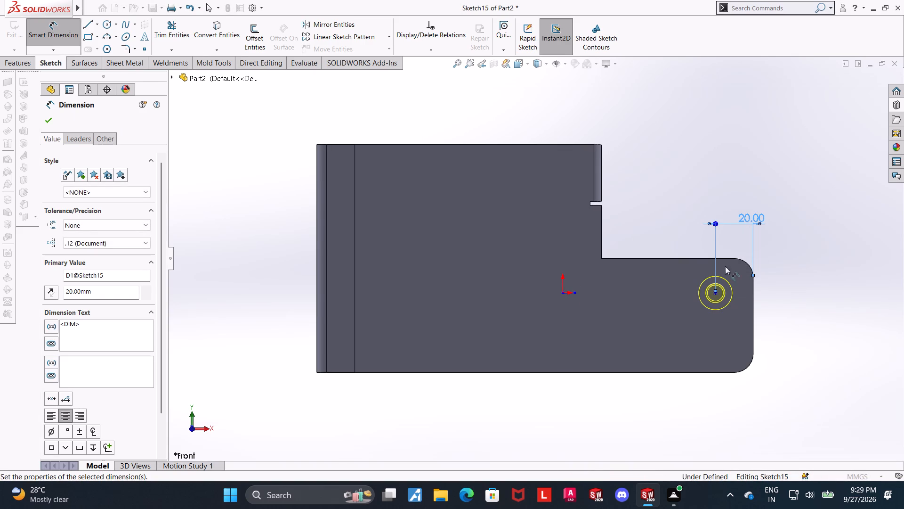
# Dimension the emboss centre 45 mm vertically from the base flange's long lower edge and finish the forming tool placement.
pyautogui.click(715, 294)
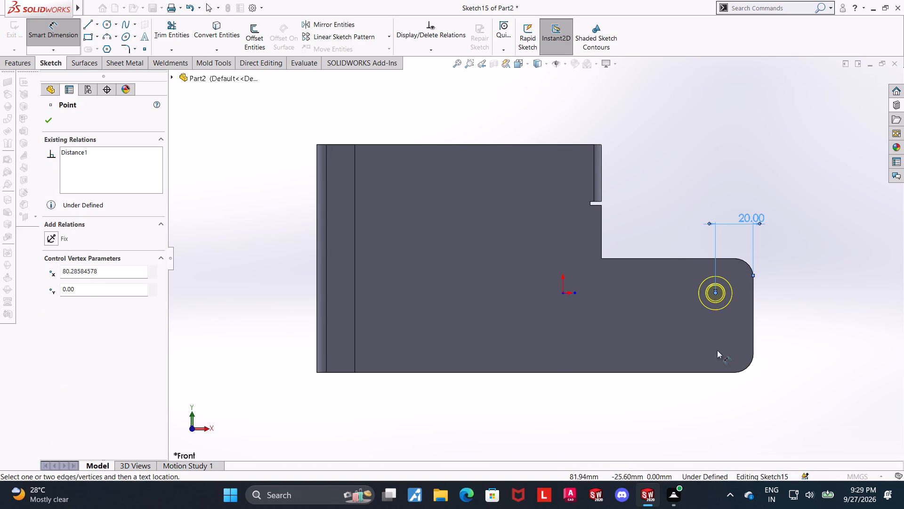
pyautogui.click(710, 373)
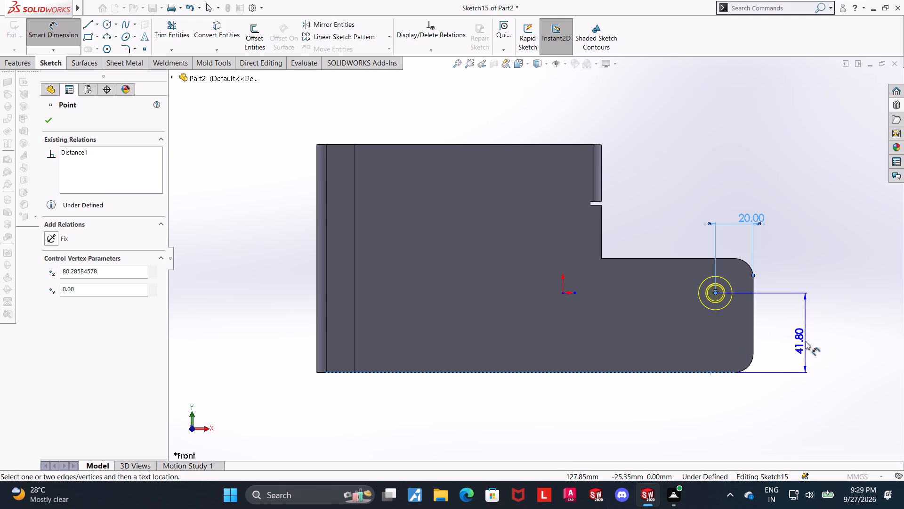
pyautogui.click(806, 341)
pyautogui.write('45')
pyautogui.press('Return')
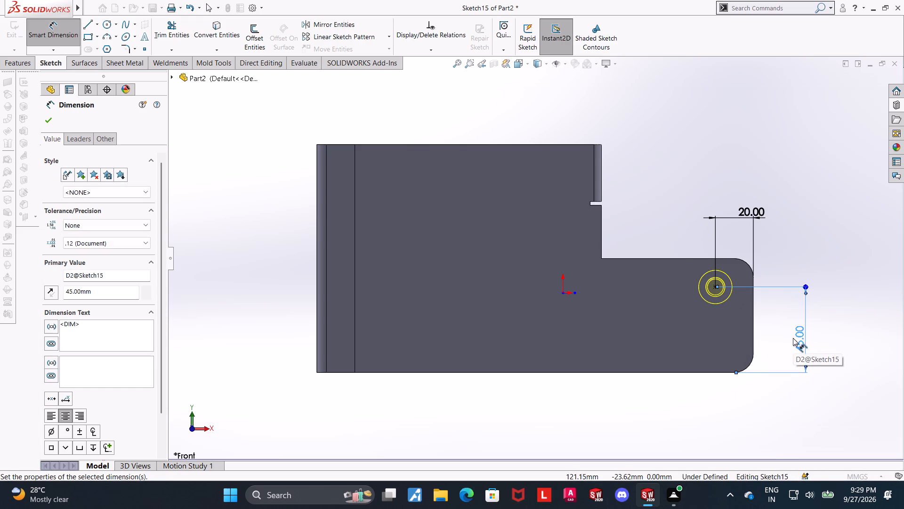
pyautogui.scroll(1, 794, 338)
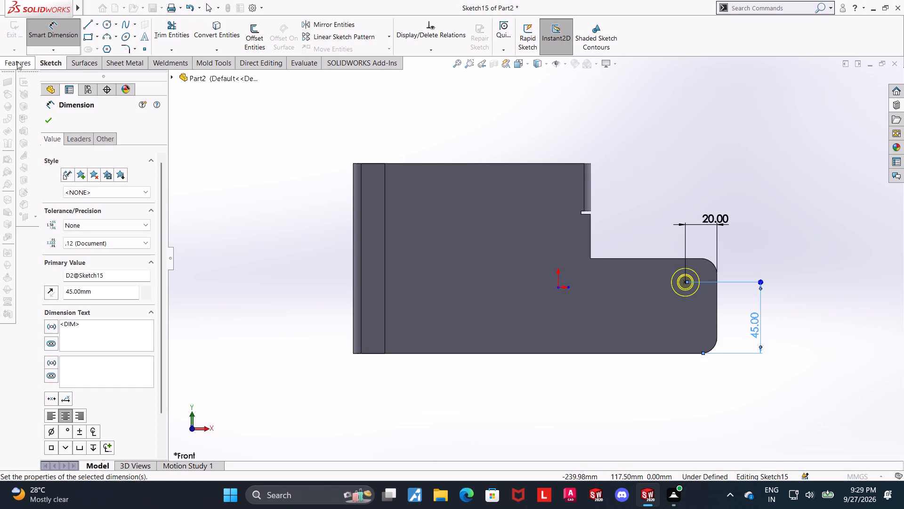
pyautogui.click(49, 117)
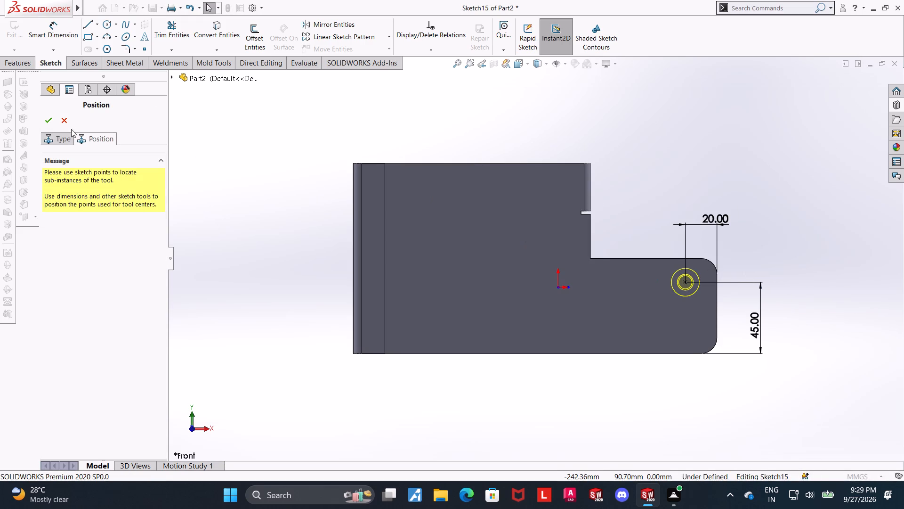
pyautogui.click(44, 133)
pyautogui.moveTo(161, 270); pyautogui.dragTo(157, 312)
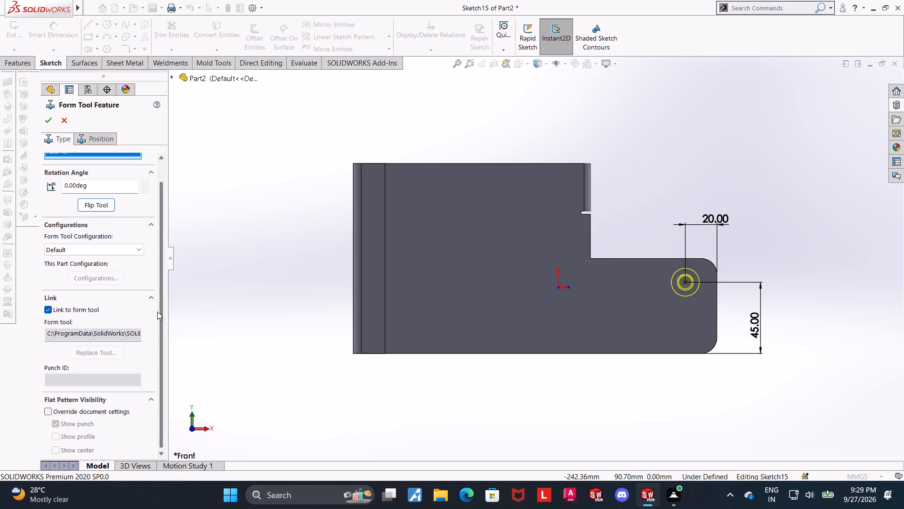
pyautogui.moveTo(157, 312); pyautogui.dragTo(157, 314)
pyautogui.click(48, 117)
# Inspect the placed counter sink emboss in an angled and a front view, and review its positioning dimensions.
pyautogui.scroll(2, 811, 287)
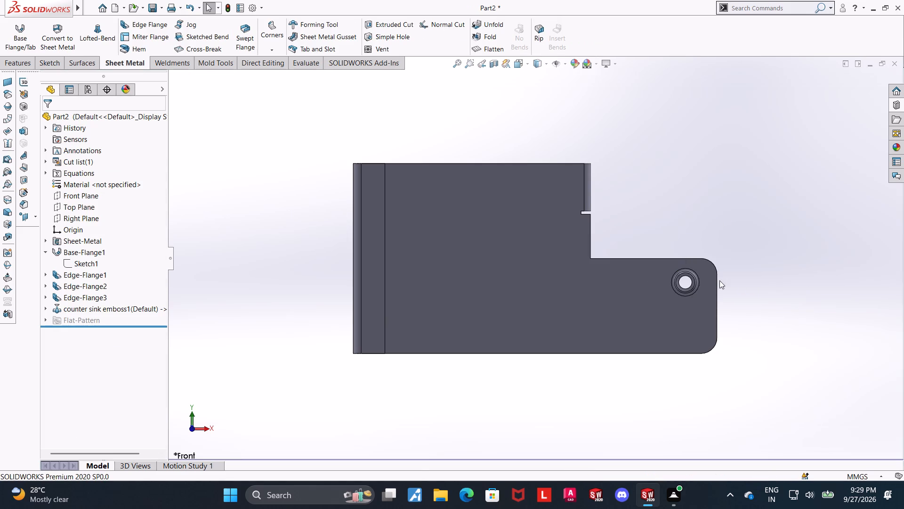
pyautogui.moveTo(716, 281); pyautogui.dragTo(679, 289, button='middle')
pyautogui.scroll(-2, 669, 266)
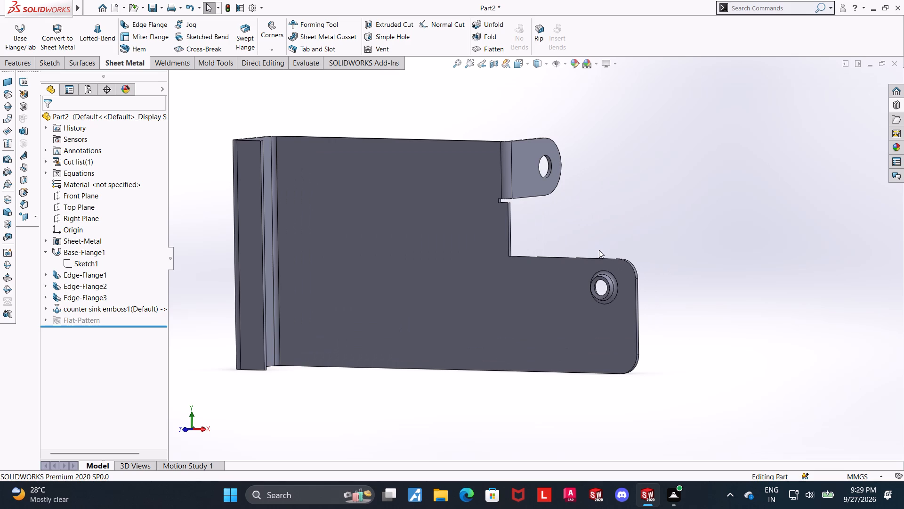
pyautogui.moveTo(721, 287); pyautogui.dragTo(725, 288, button='middle')
pyautogui.moveTo(725, 288); pyautogui.dragTo(715, 296, button='middle')
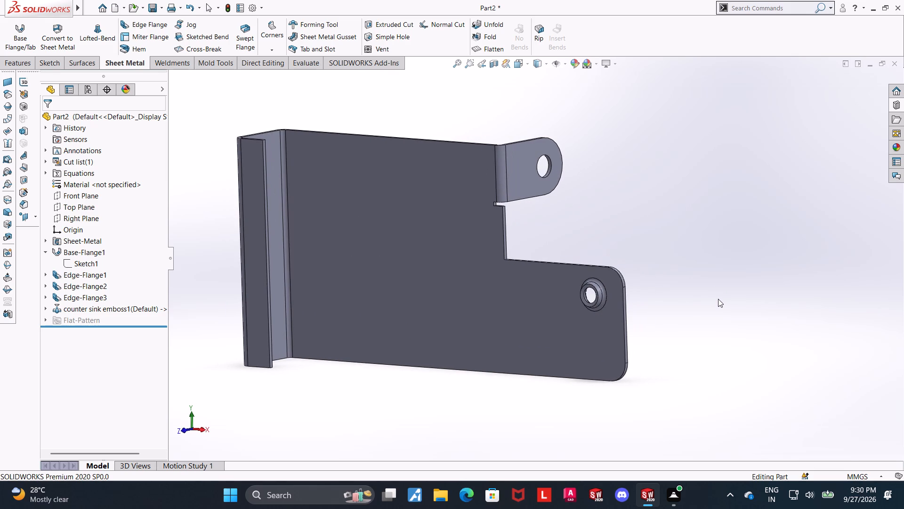
pyautogui.click(515, 68)
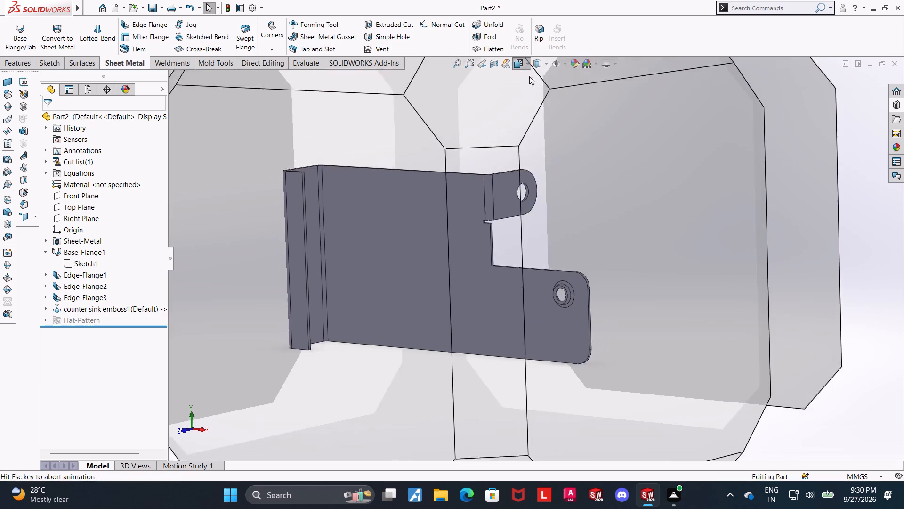
pyautogui.click(402, 337)
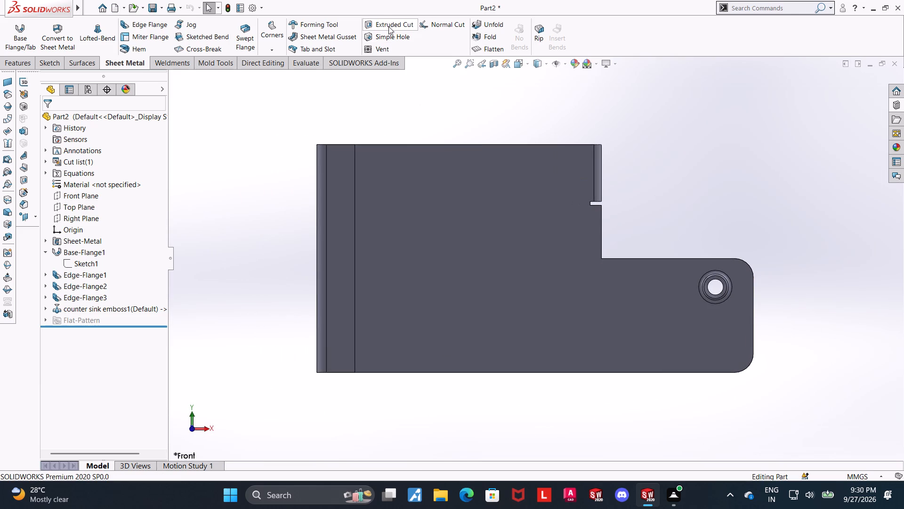
pyautogui.click(12, 64)
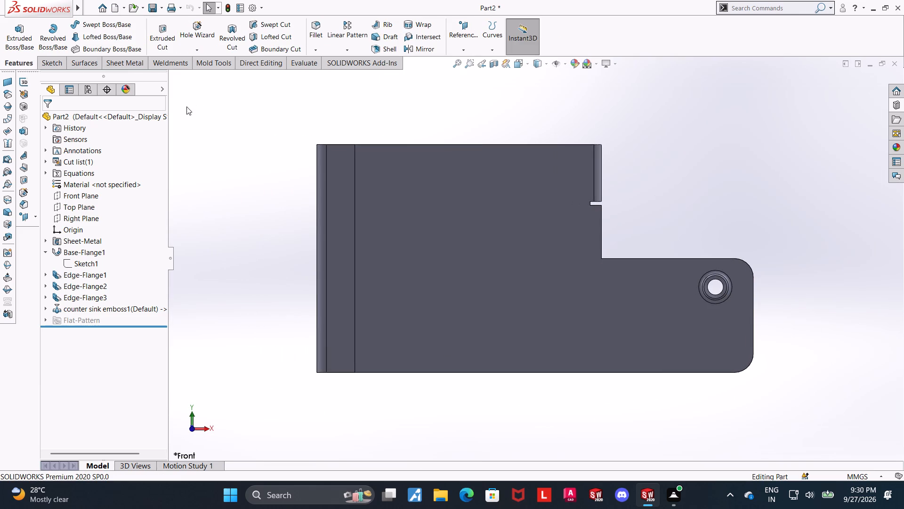
pyautogui.click(139, 66)
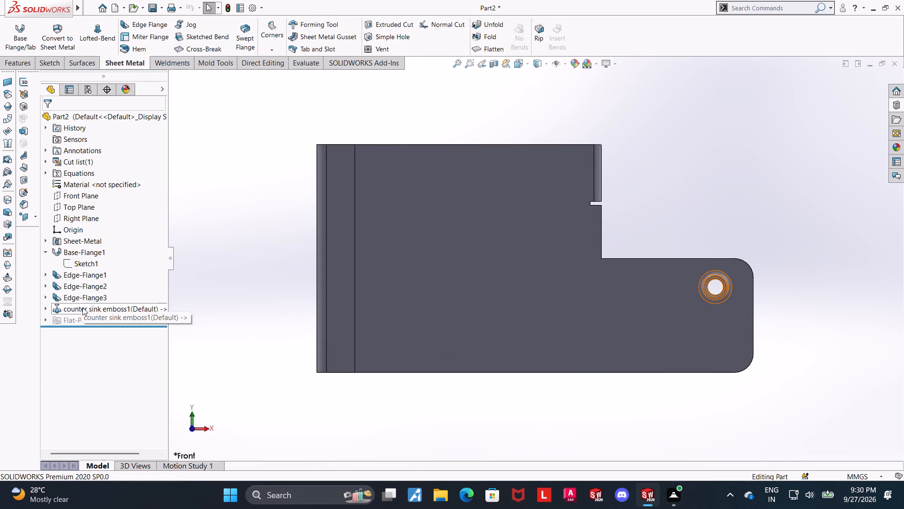
pyautogui.click(82, 307)
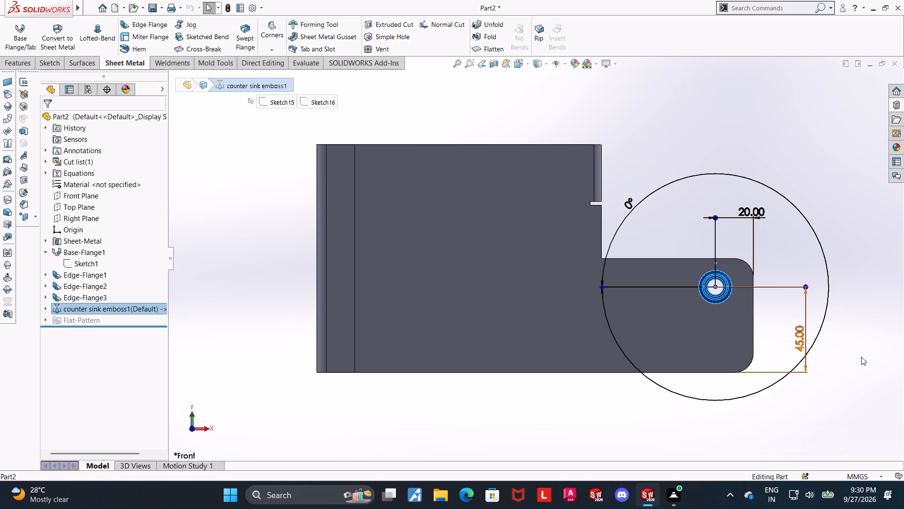
pyautogui.scroll(2, 853, 356)
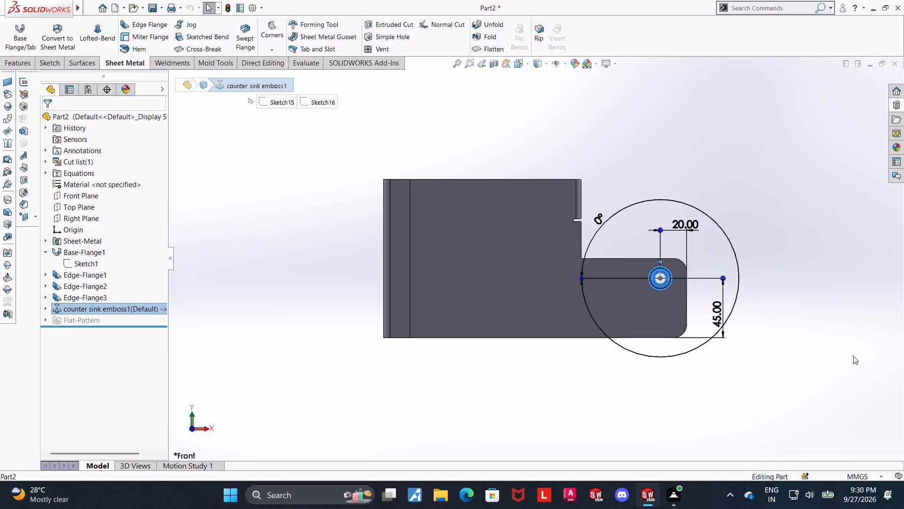
pyautogui.click(800, 181)
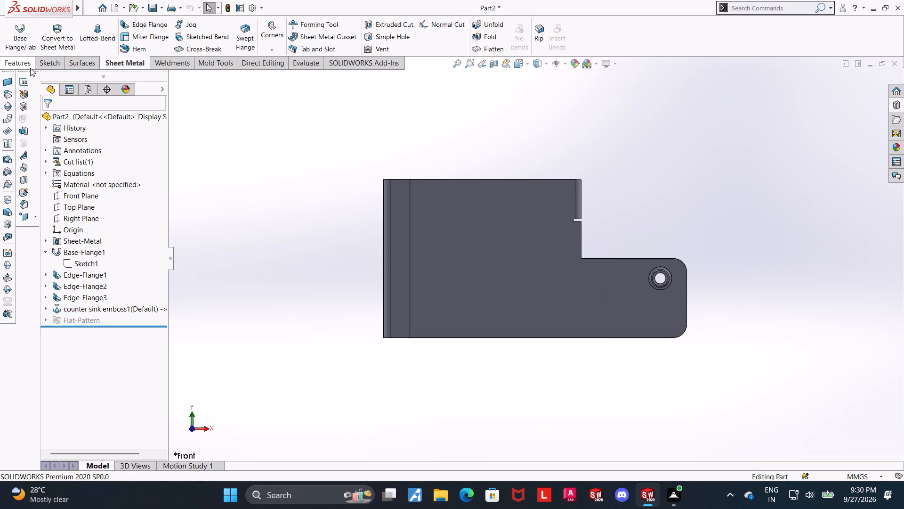
# Set up a Linear Pattern of the counter sink emboss along the narrow leg's upper edge, reversed inward, with 3 instances at 25 mm spacing.
pyautogui.click(24, 65)
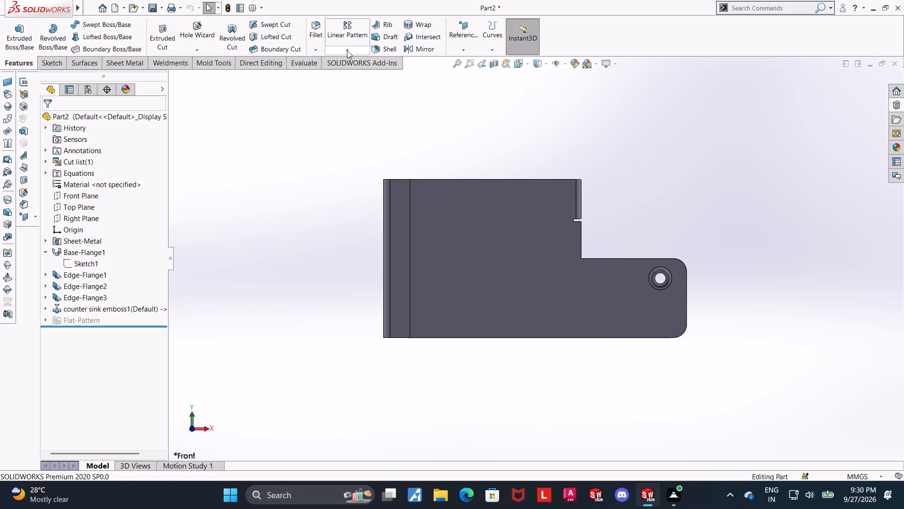
pyautogui.click(353, 22)
pyautogui.scroll(-2, 776, 312)
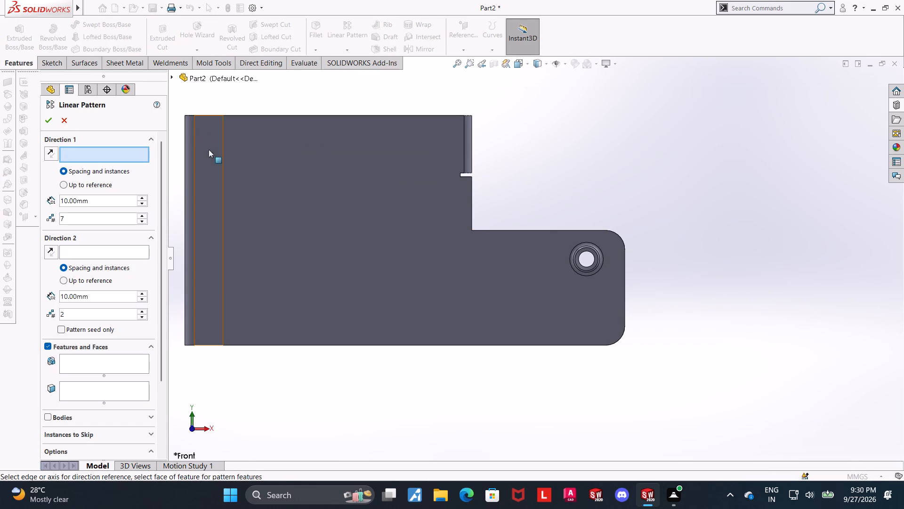
pyautogui.click(492, 230)
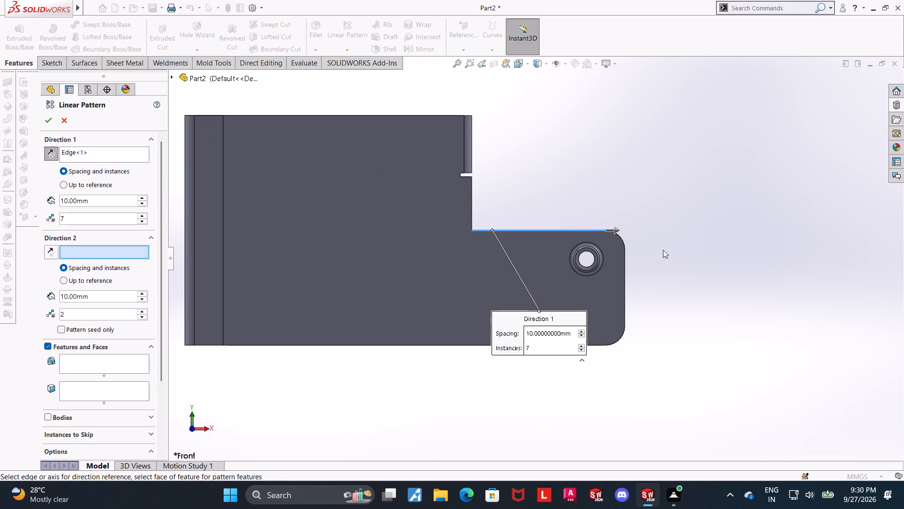
pyautogui.click(55, 152)
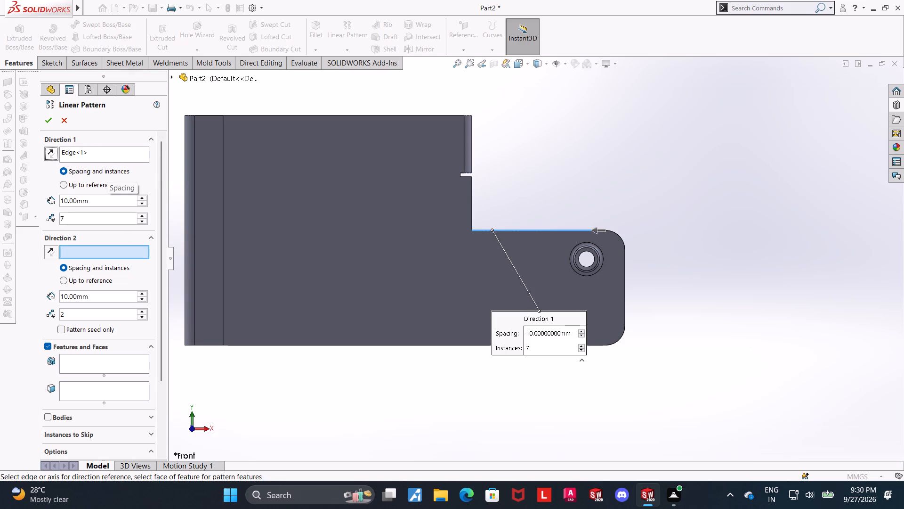
pyautogui.click(104, 200)
pyautogui.moveTo(102, 199); pyautogui.dragTo(31, 196)
pyautogui.write('25')
pyautogui.press('Return')
pyautogui.moveTo(107, 221); pyautogui.dragTo(36, 219)
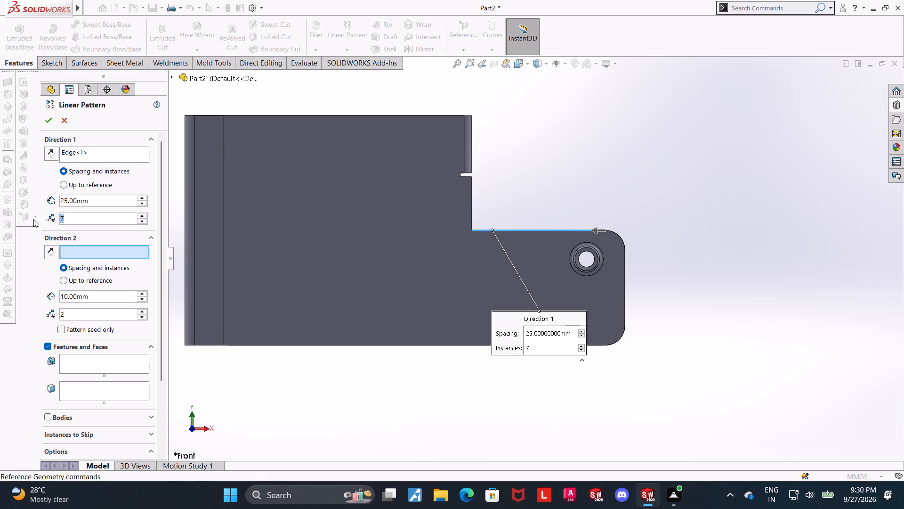
pyautogui.press('3')
pyautogui.press('Return')
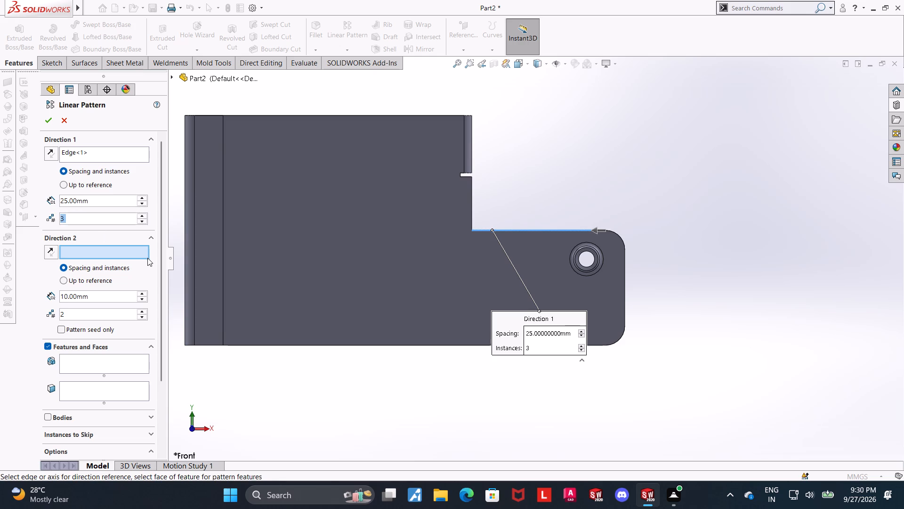
pyautogui.click(82, 362)
pyautogui.click(172, 77)
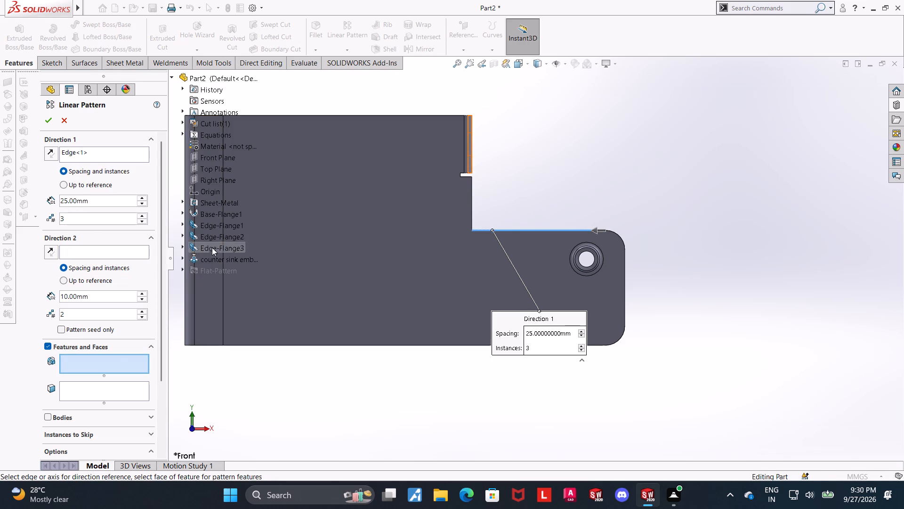
pyautogui.click(212, 256)
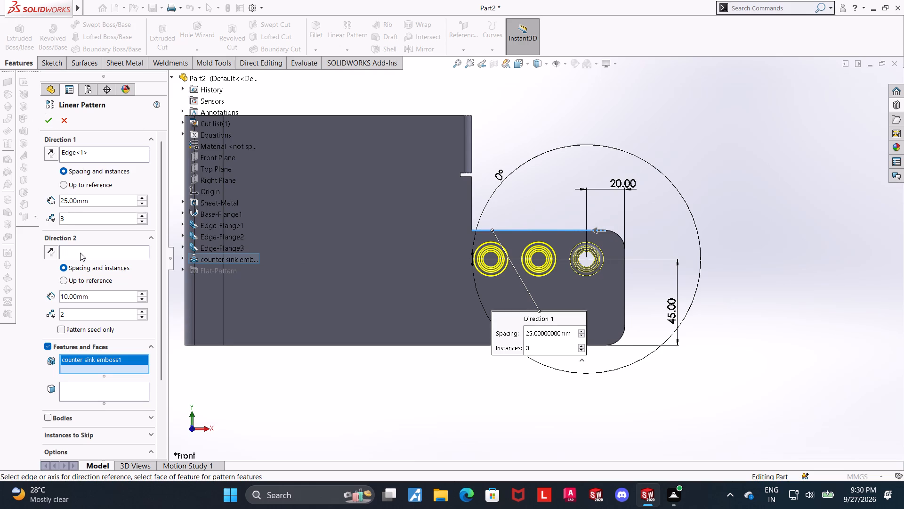
# Add a second pattern direction down the narrow leg's outer end edge with 2 instances at 30 mm spacing and finish the pattern.
pyautogui.click(81, 255)
pyautogui.click(84, 252)
pyautogui.click(626, 287)
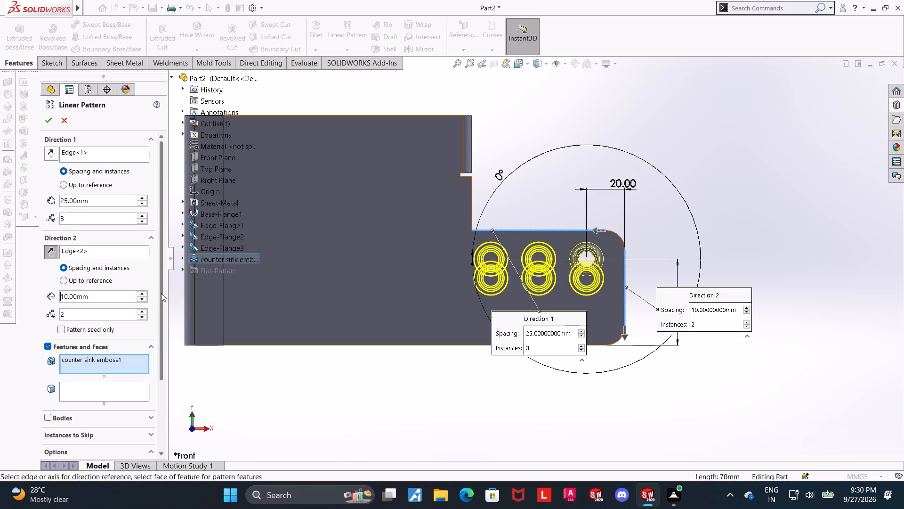
pyautogui.moveTo(109, 296); pyautogui.dragTo(22, 293)
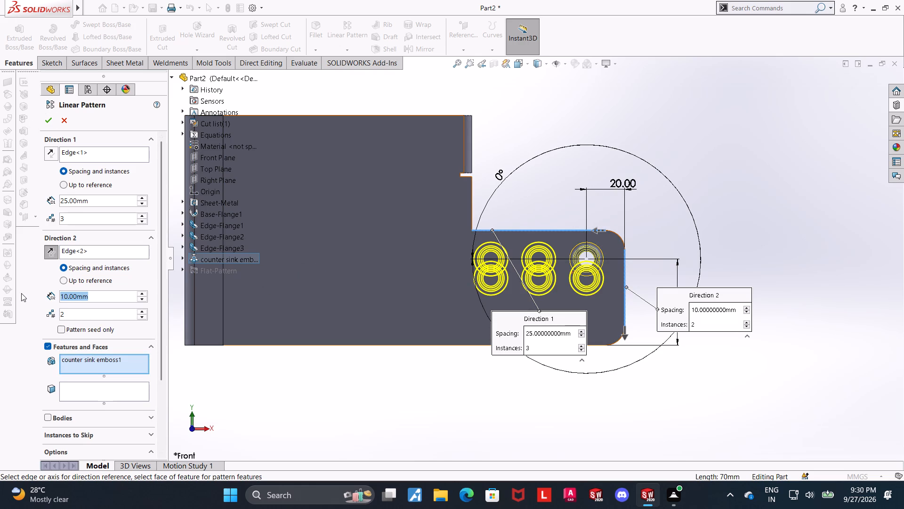
pyautogui.write('30')
pyautogui.press('Return')
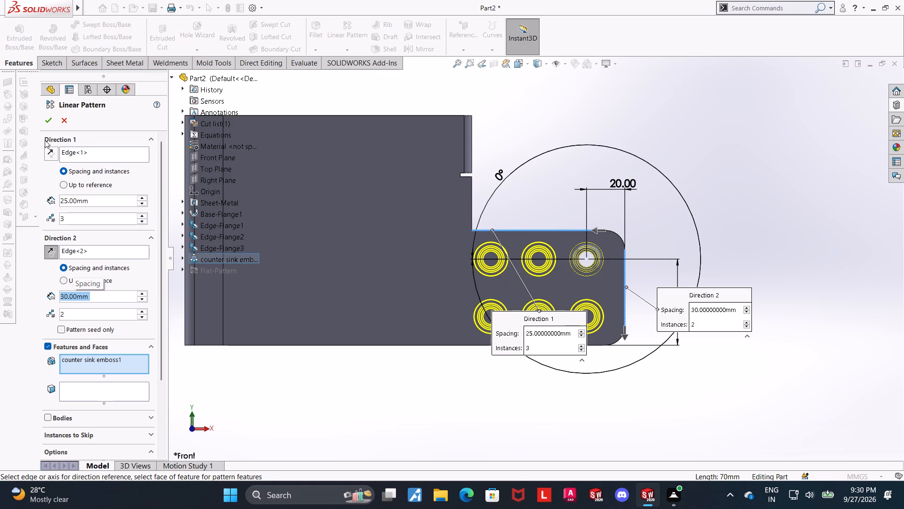
pyautogui.click(48, 121)
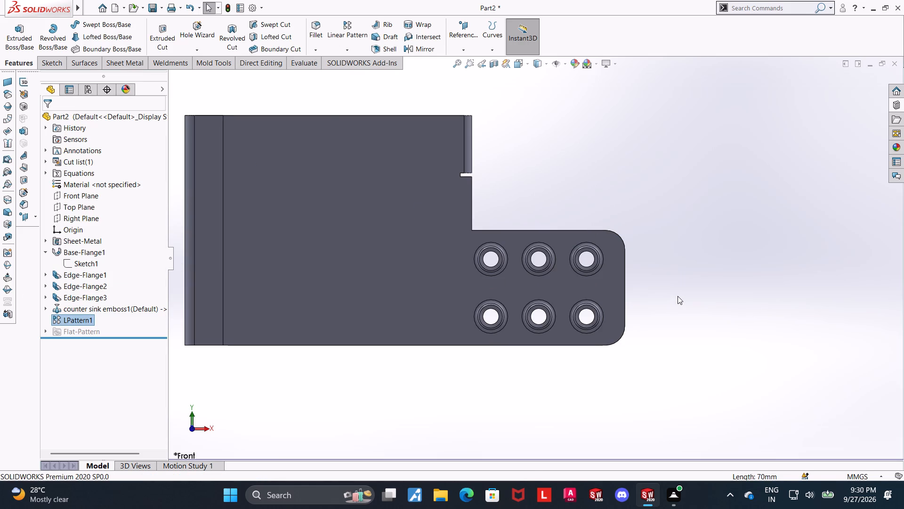
# Examine the patterned embosses and the flanges of the part from different angles.
pyautogui.moveTo(640, 327); pyautogui.dragTo(630, 340, button='middle')
pyautogui.moveTo(685, 302); pyautogui.dragTo(641, 342, button='middle')
pyautogui.scroll(2, 545, 324)
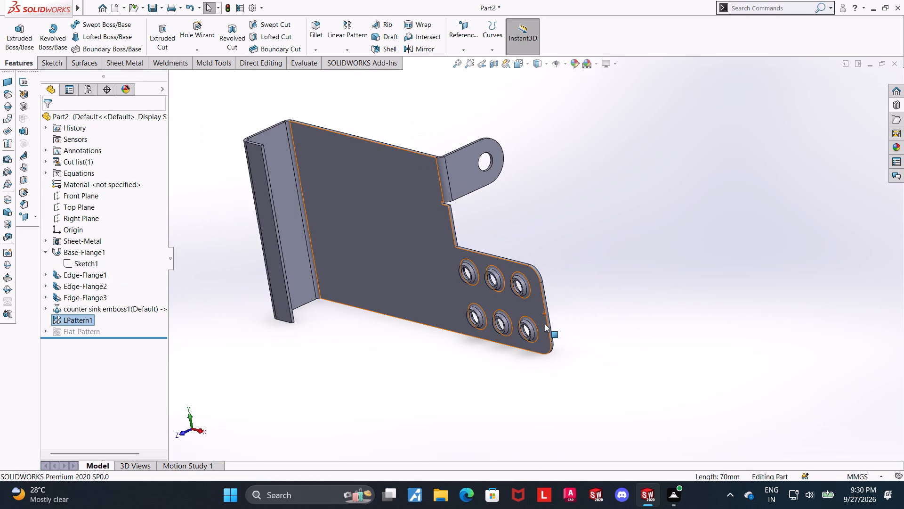
pyautogui.click(630, 286)
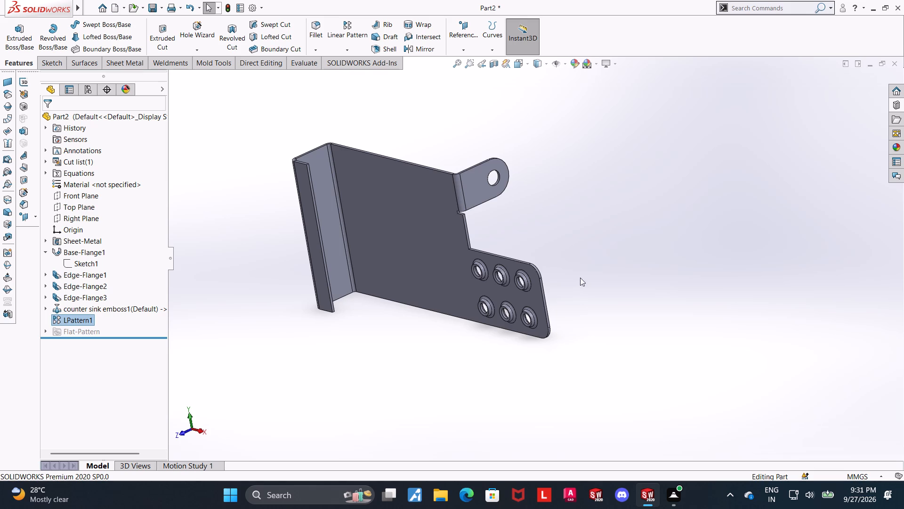
pyautogui.moveTo(600, 270); pyautogui.dragTo(627, 258, button='middle')
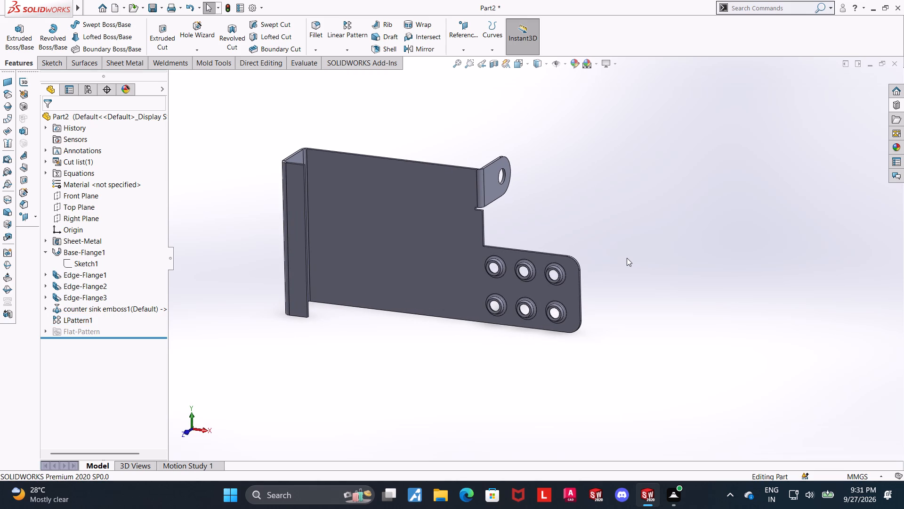
pyautogui.scroll(2, 627, 258)
pyautogui.scroll(-1, 532, 193)
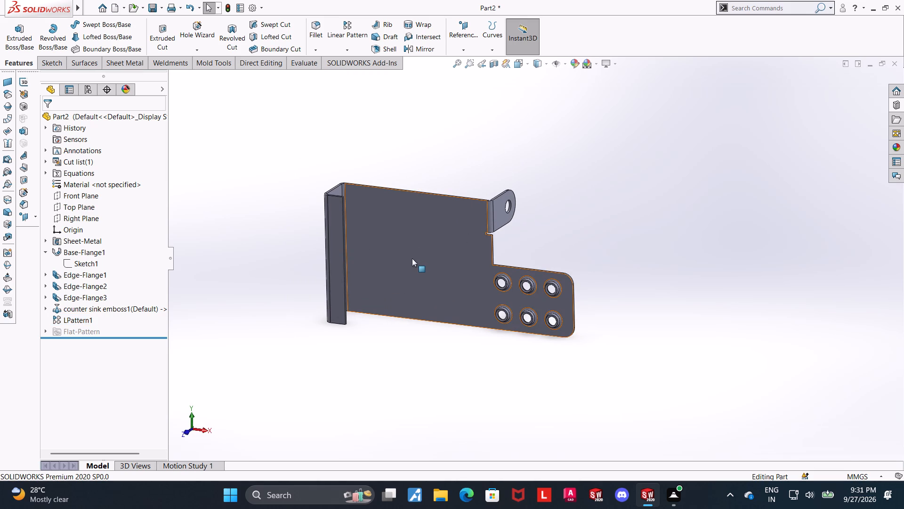
pyautogui.click(455, 273)
pyautogui.click(746, 249)
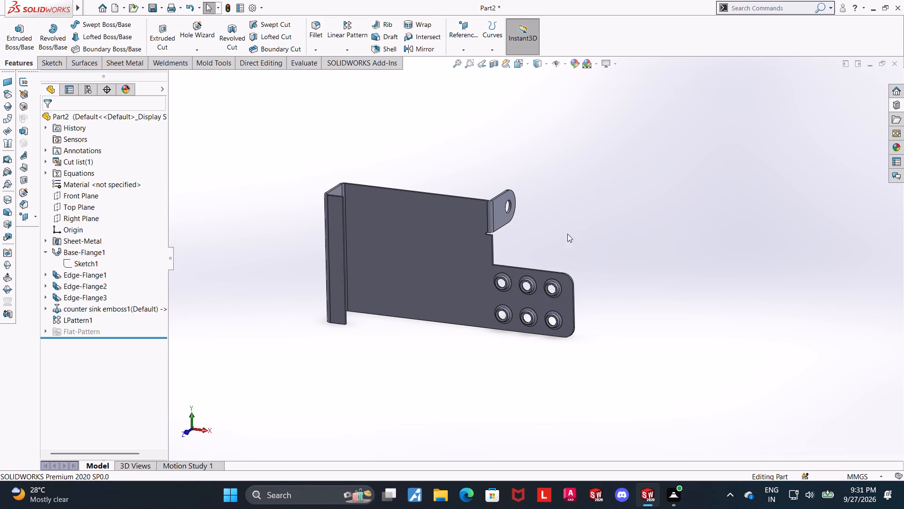
# Place the counter sink emboss2 forming tool on the large front face near the lower corner beside the return flange, with the tool flipped.
pyautogui.click(901, 107)
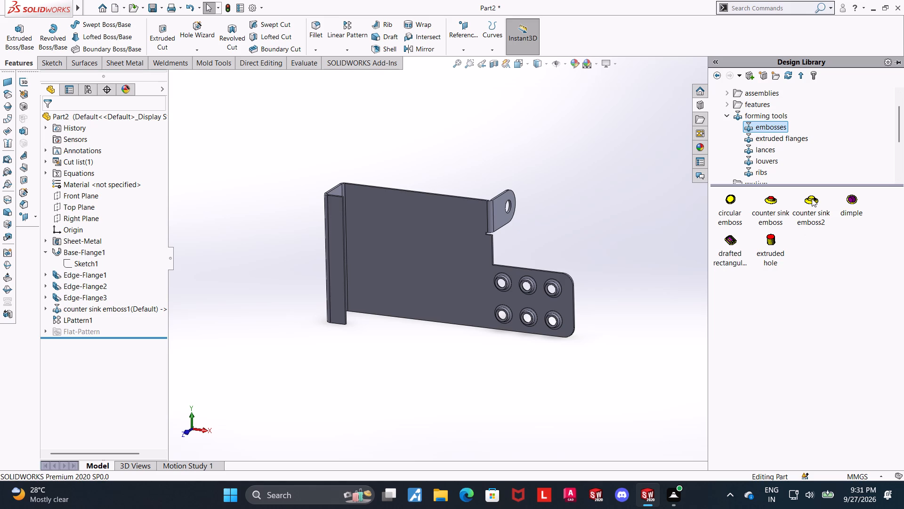
pyautogui.moveTo(812, 198); pyautogui.dragTo(372, 290)
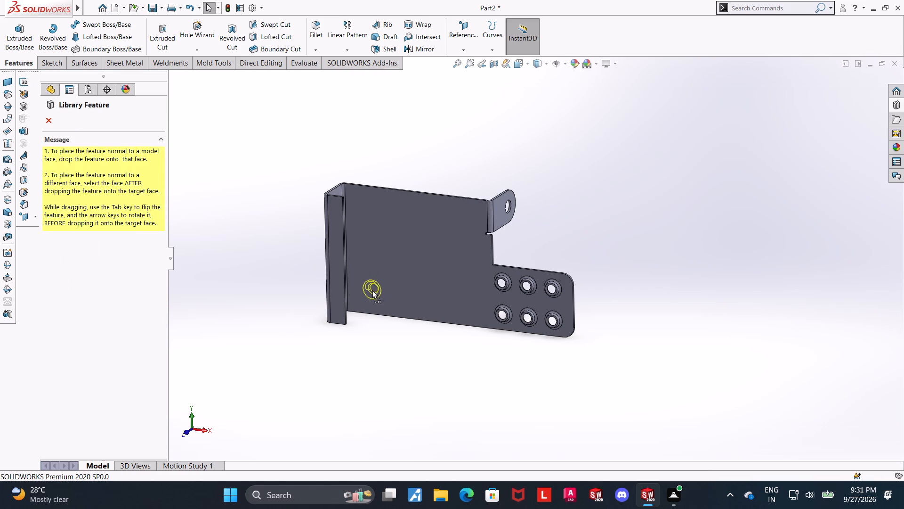
pyautogui.moveTo(372, 290); pyautogui.dragTo(371, 291)
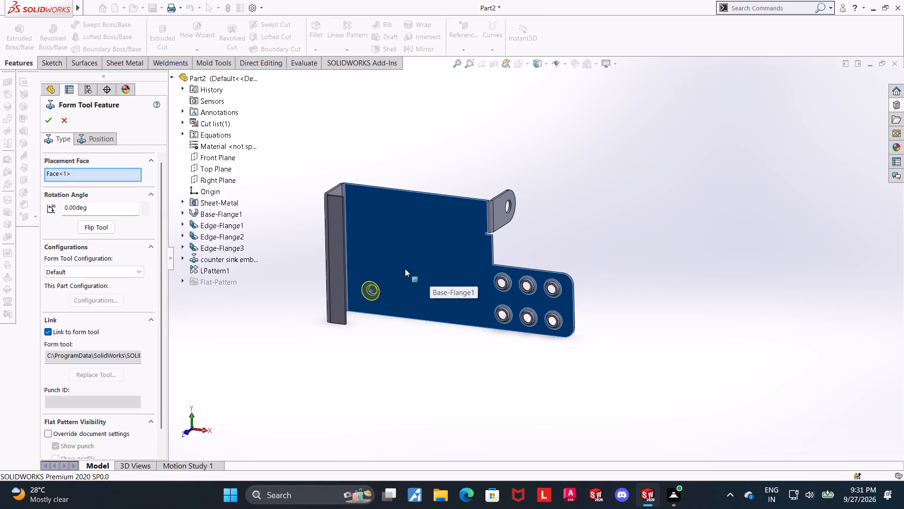
pyautogui.click(99, 227)
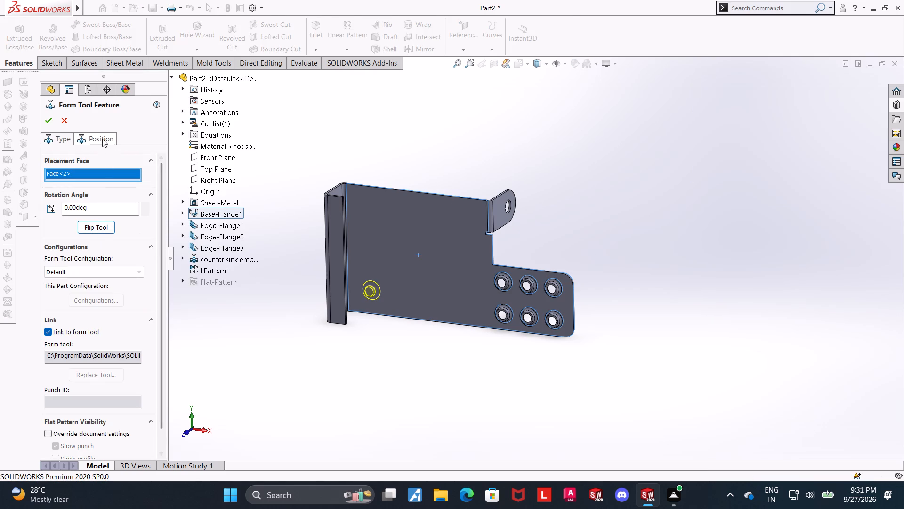
# Position the emboss centre 35 mm from the outer edge of the return flange side.
pyautogui.click(102, 139)
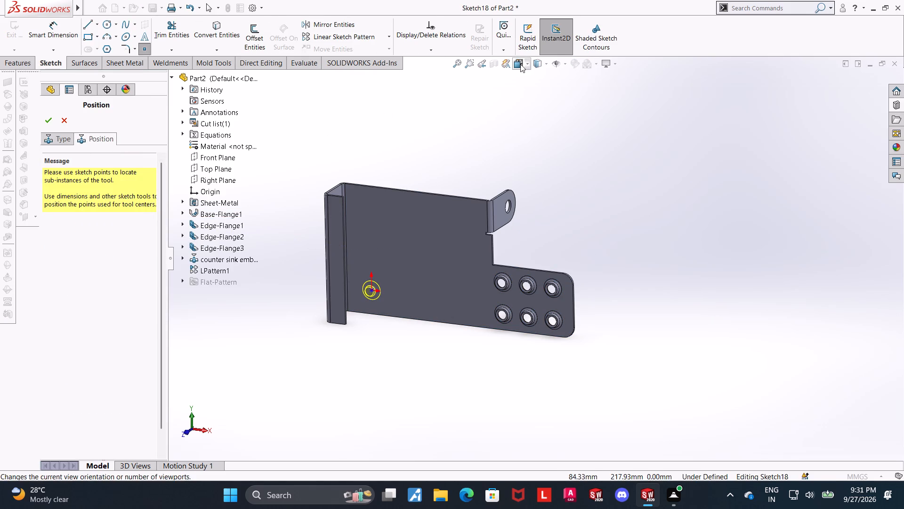
pyautogui.click(520, 64)
pyautogui.click(375, 311)
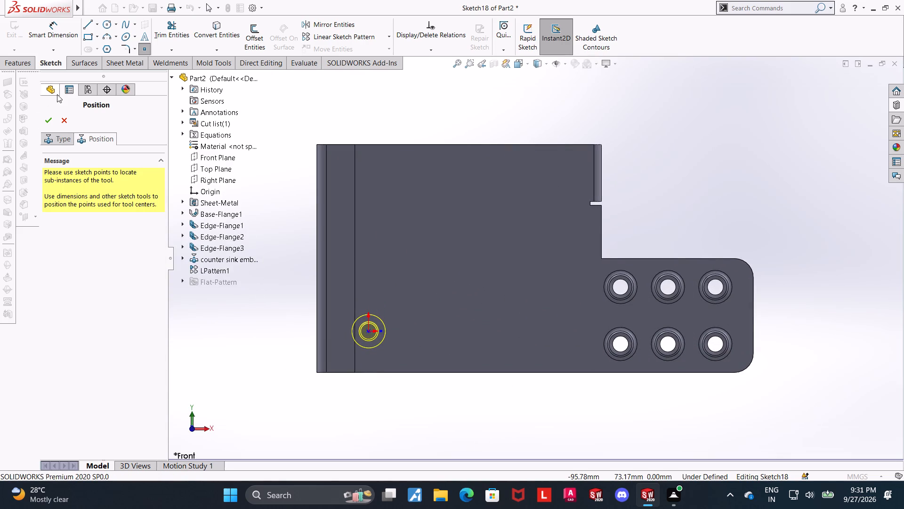
pyautogui.click(68, 33)
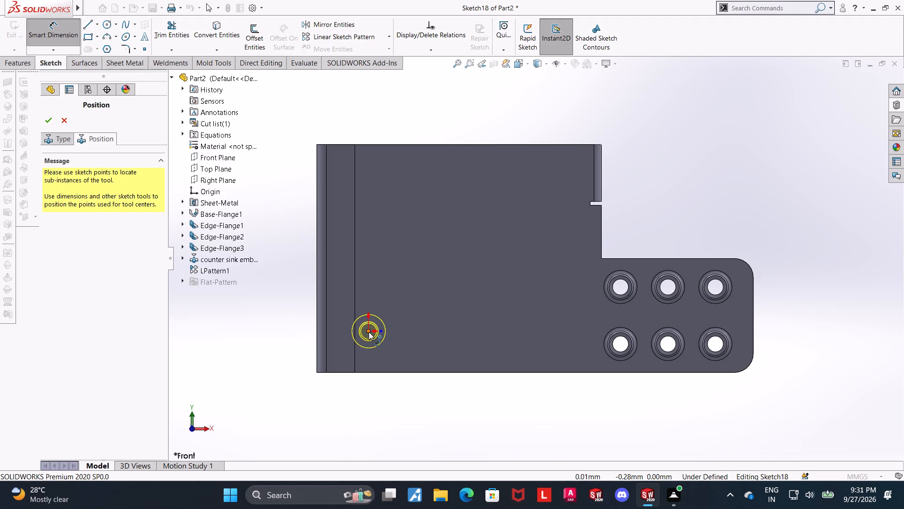
pyautogui.click(369, 331)
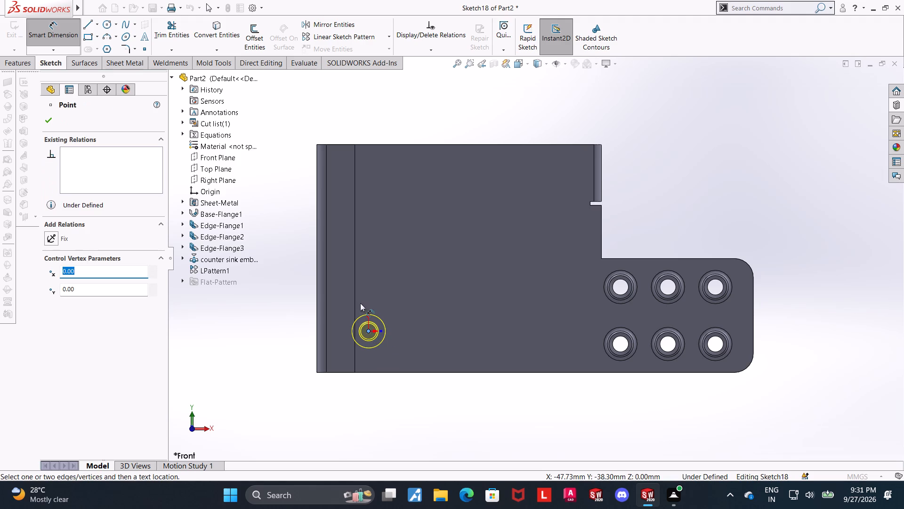
pyautogui.click(316, 203)
pyautogui.click(358, 103)
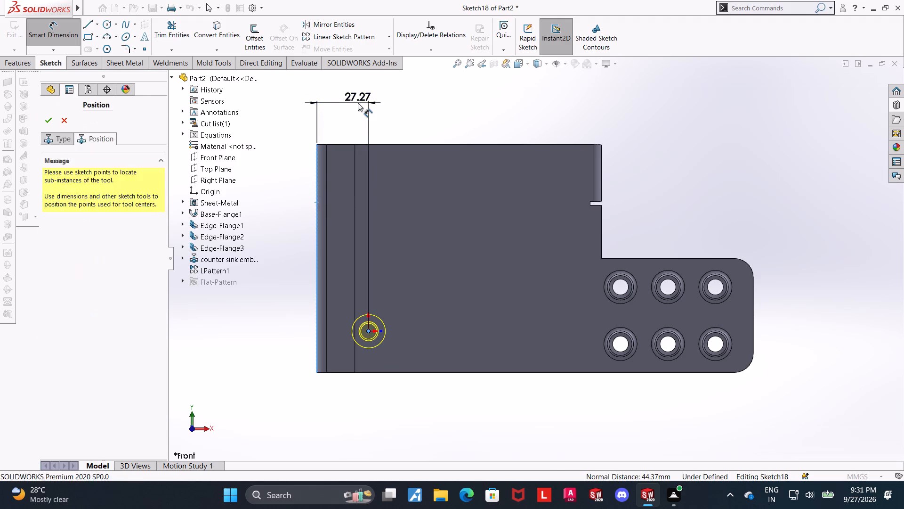
pyautogui.write('35')
pyautogui.press('Return')
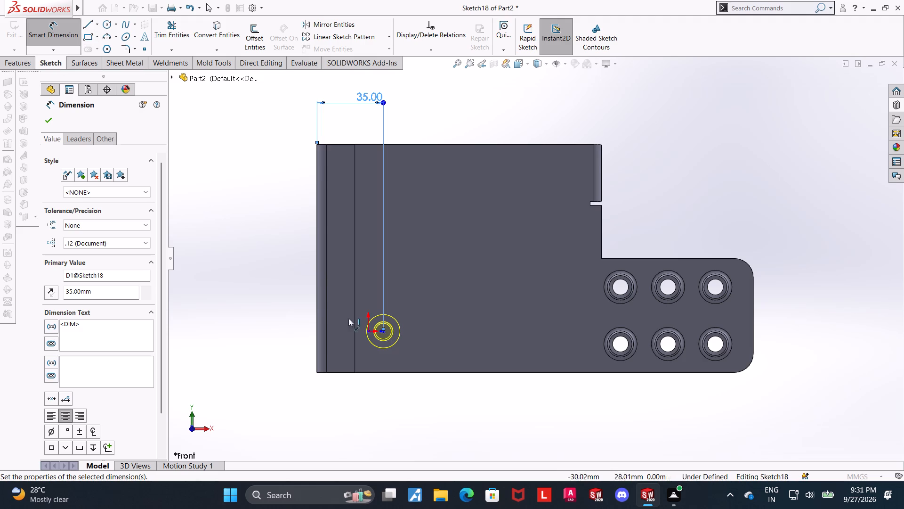
# Position the emboss centre 20 mm above the plate's lower edge and finish the forming tool feature.
pyautogui.click(383, 334)
pyautogui.scroll(-4, 381, 337)
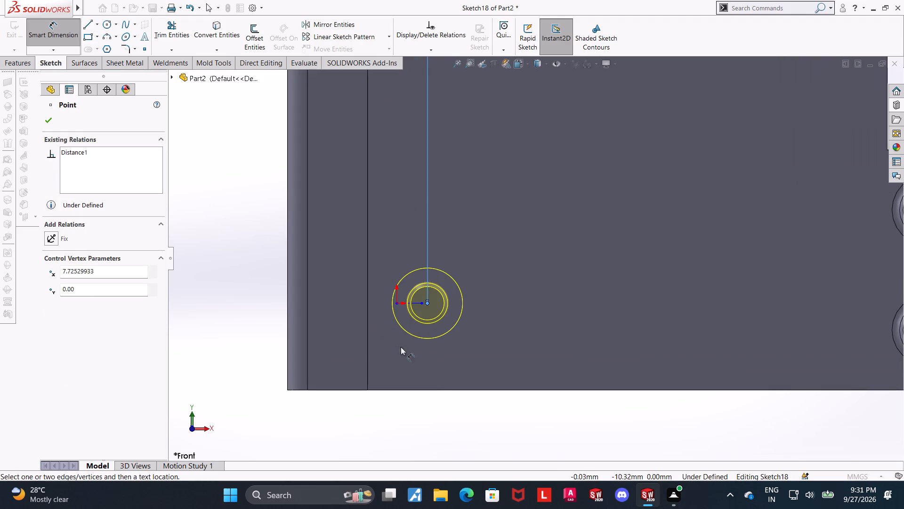
pyautogui.click(432, 389)
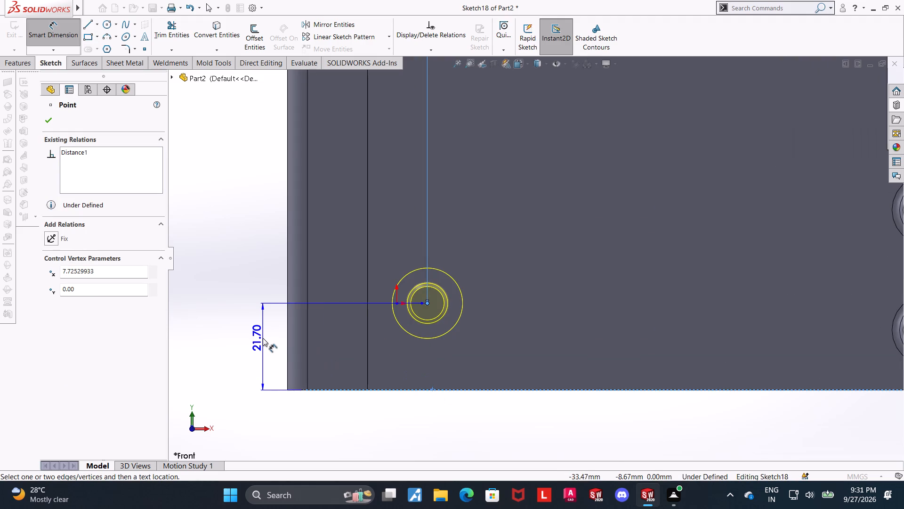
pyautogui.click(259, 338)
pyautogui.write('20')
pyautogui.press('Return')
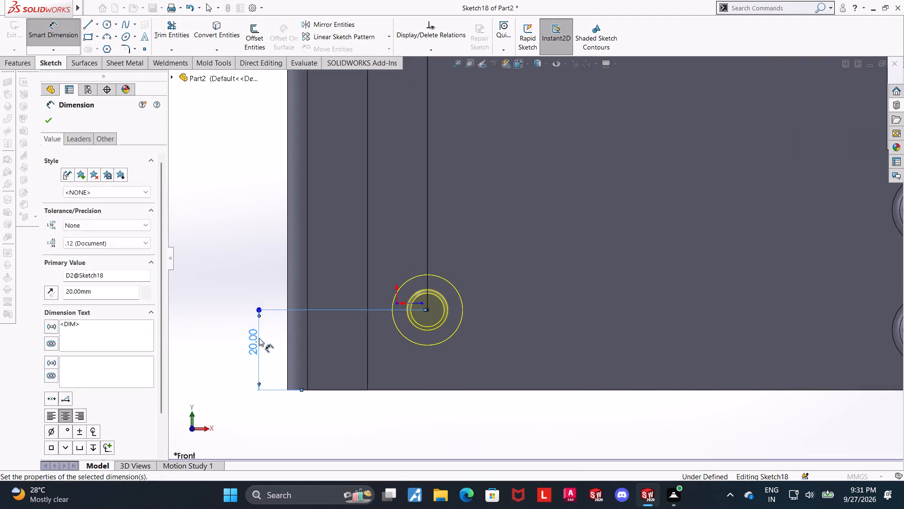
pyautogui.press('Escape')
pyautogui.scroll(5, 434, 339)
pyautogui.scroll(3, 568, 286)
pyautogui.scroll(-1, 639, 176)
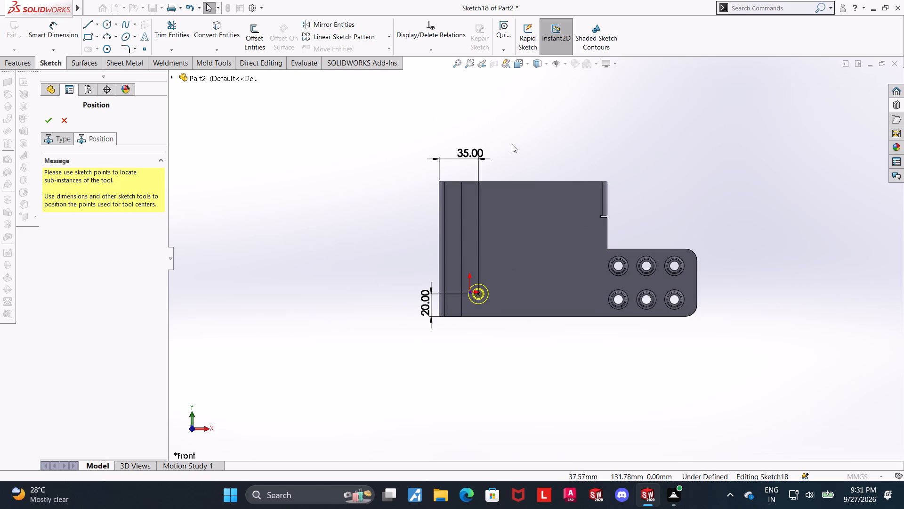
pyautogui.scroll(2, 690, 192)
pyautogui.scroll(-3, 813, 115)
pyautogui.scroll(2, 684, 161)
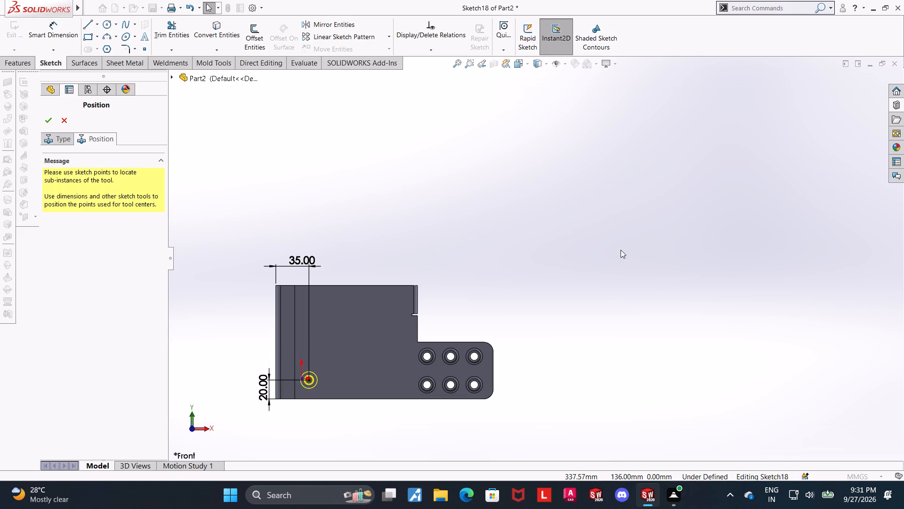
pyautogui.click(53, 117)
# Set up a Linear Pattern along the vertical bend edge beside the return flange, reversed upward, with 2 instances at 80 mm spacing.
pyautogui.scroll(5, 669, 358)
pyautogui.scroll(-4, 441, 322)
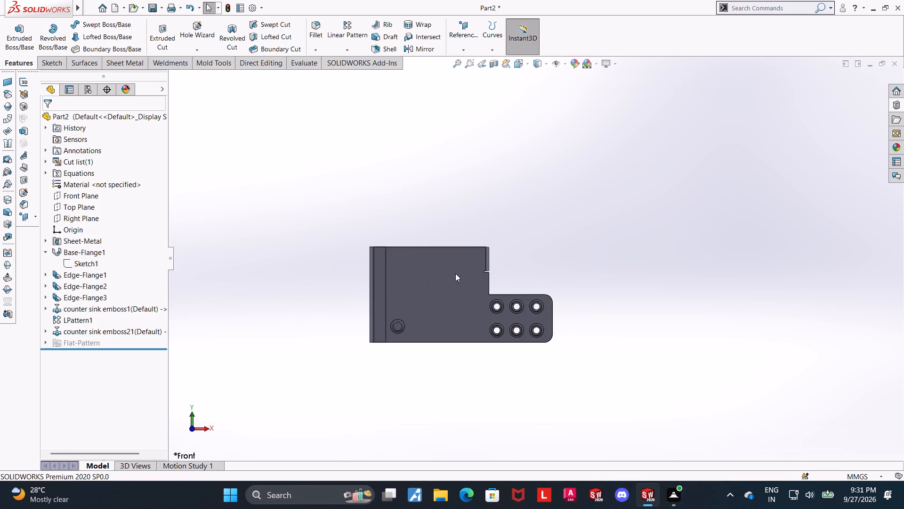
pyautogui.scroll(-1, 455, 273)
pyautogui.moveTo(705, 306); pyautogui.dragTo(652, 325, button='middle')
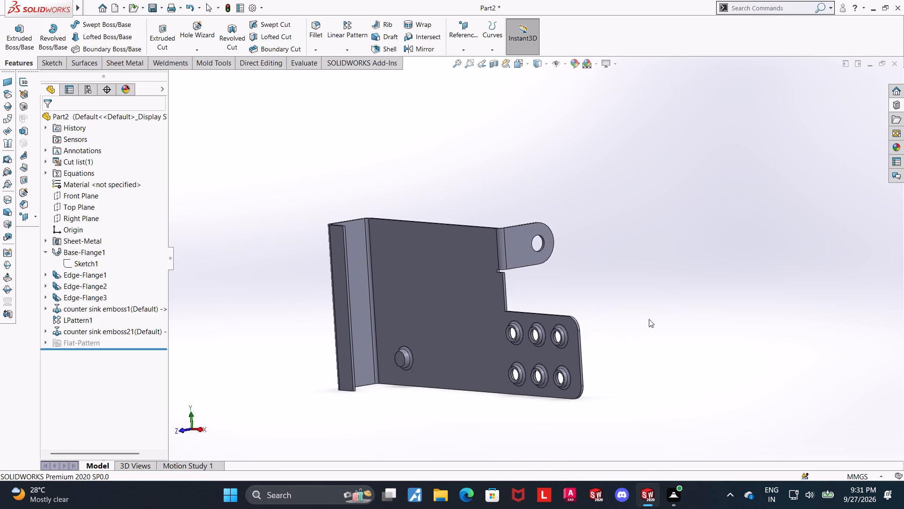
pyautogui.middleClick(648, 310)
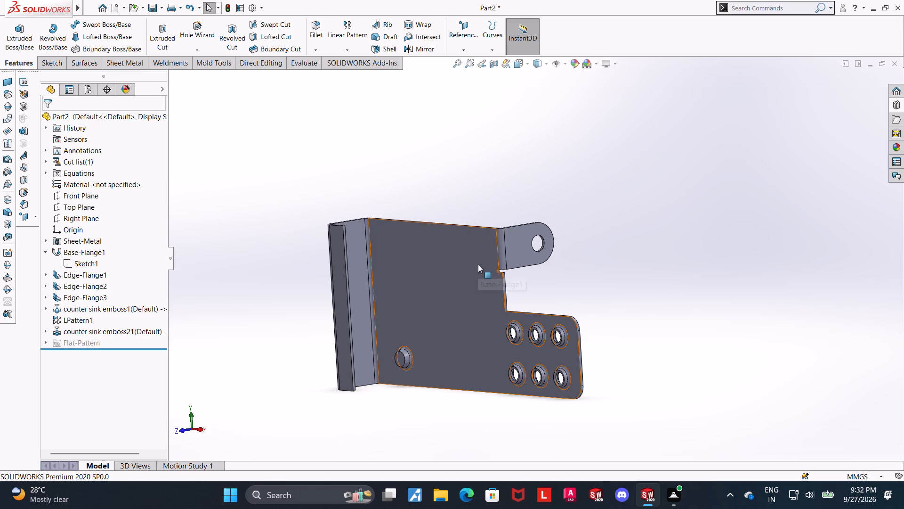
pyautogui.click(520, 58)
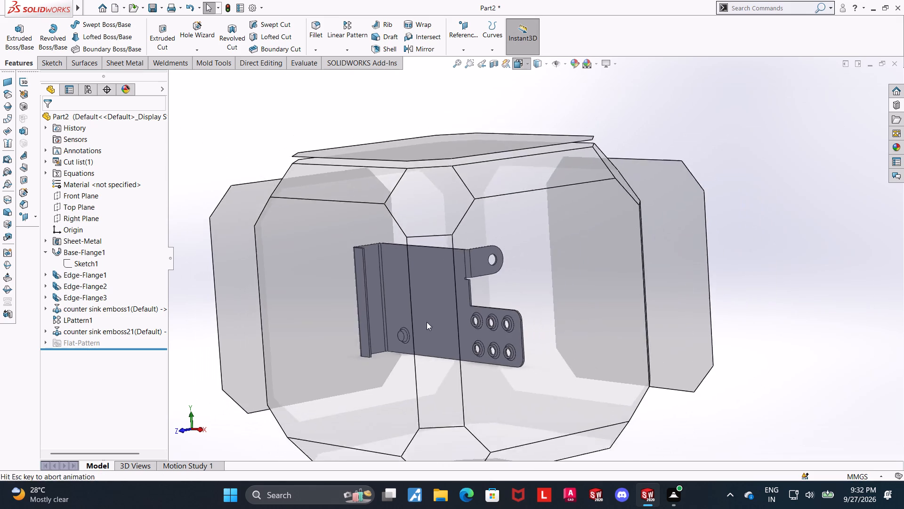
pyautogui.click(334, 329)
pyautogui.click(336, 32)
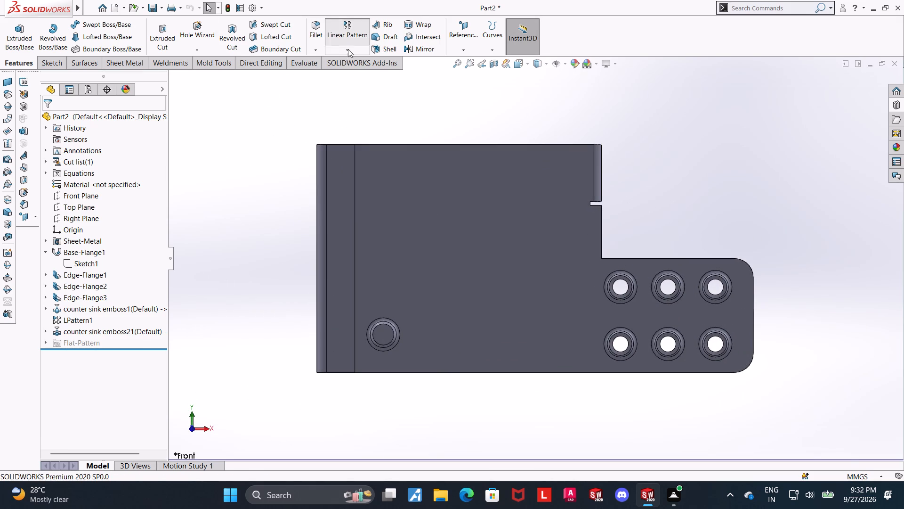
pyautogui.click(169, 76)
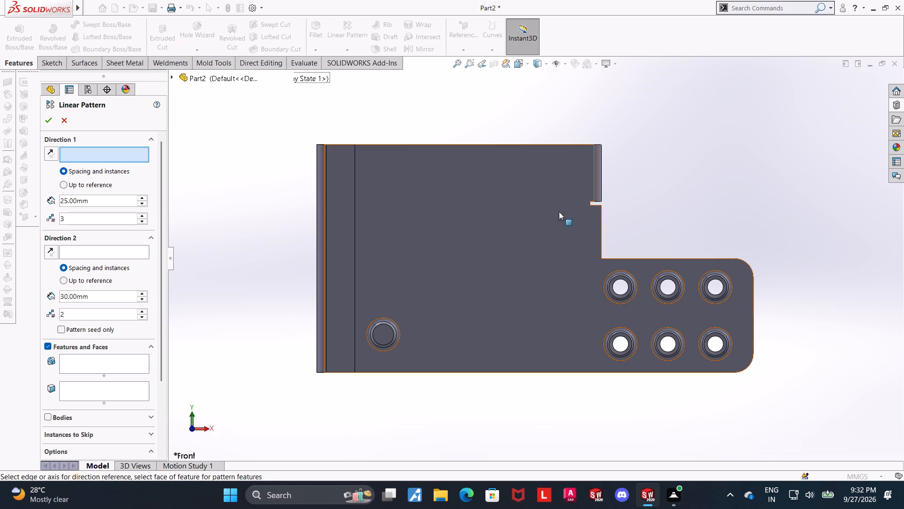
pyautogui.click(354, 217)
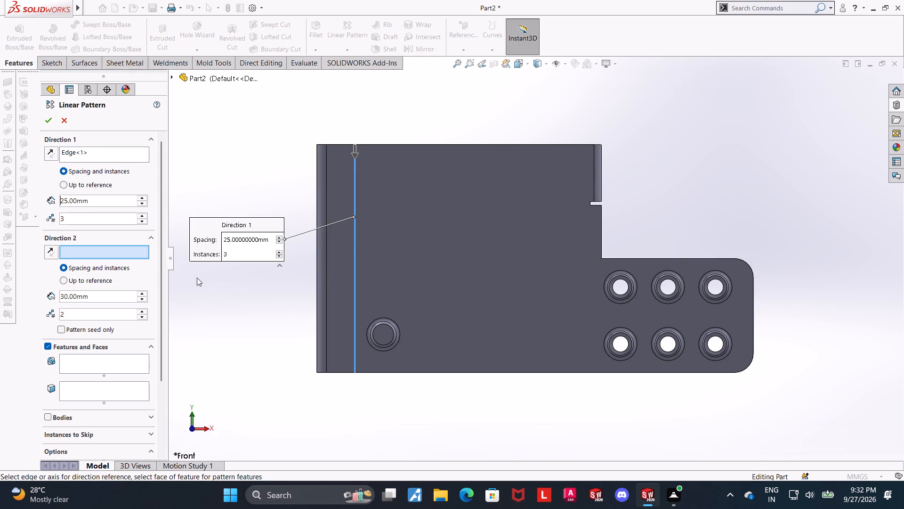
pyautogui.click(52, 154)
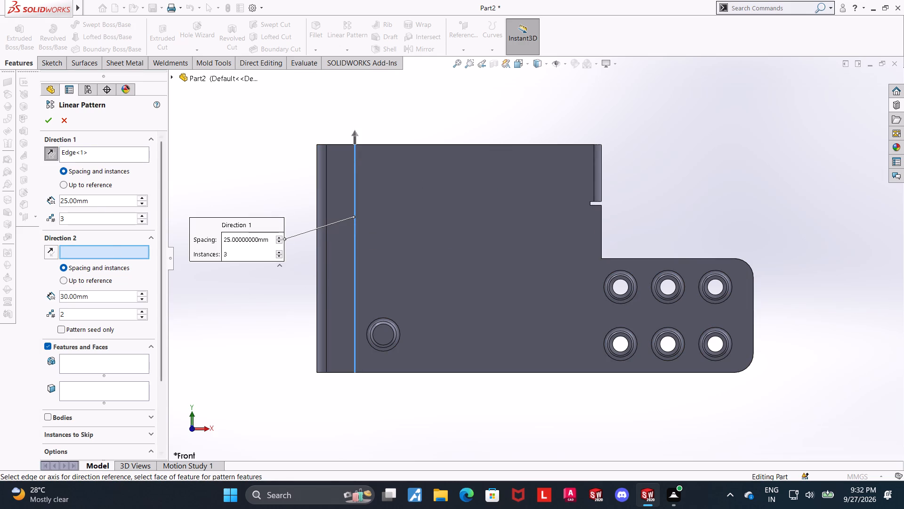
pyautogui.moveTo(96, 218); pyautogui.dragTo(21, 220)
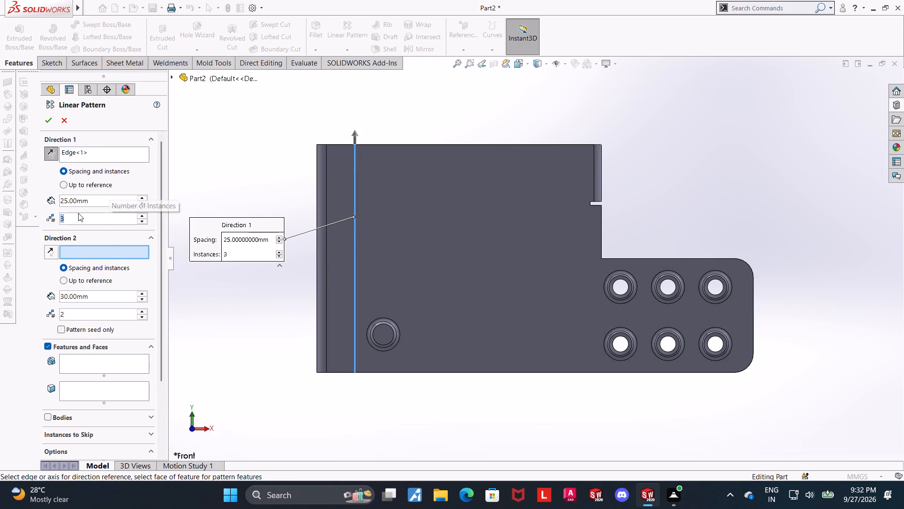
pyautogui.press('2')
pyautogui.press('Return')
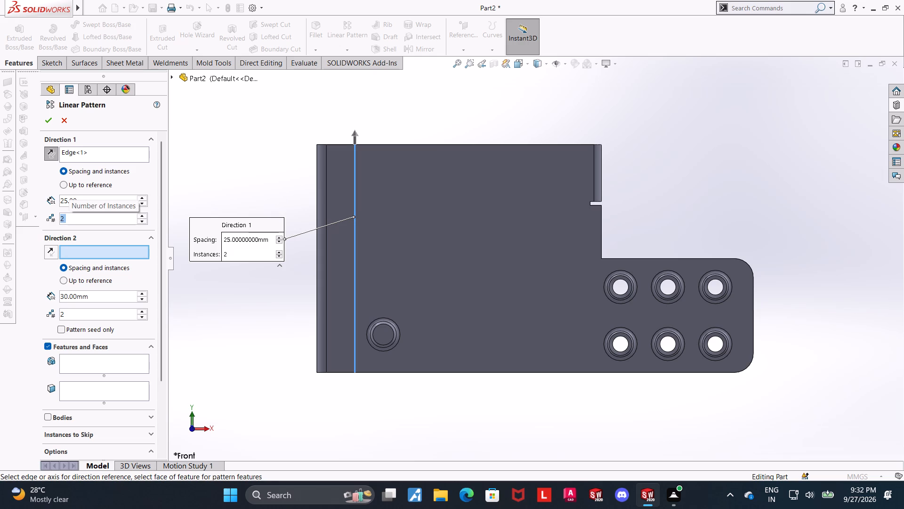
pyautogui.moveTo(96, 199); pyautogui.dragTo(13, 205)
pyautogui.write('120-')
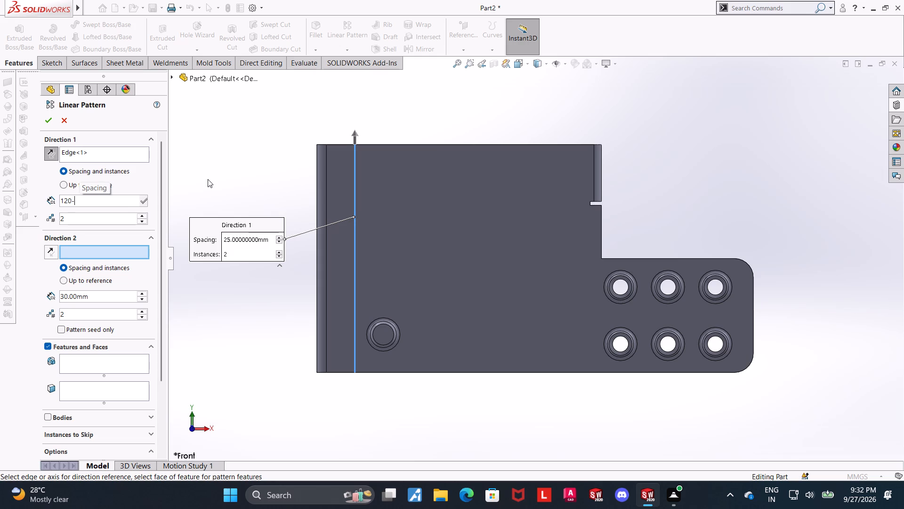
pyautogui.write('40')
pyautogui.press('Return')
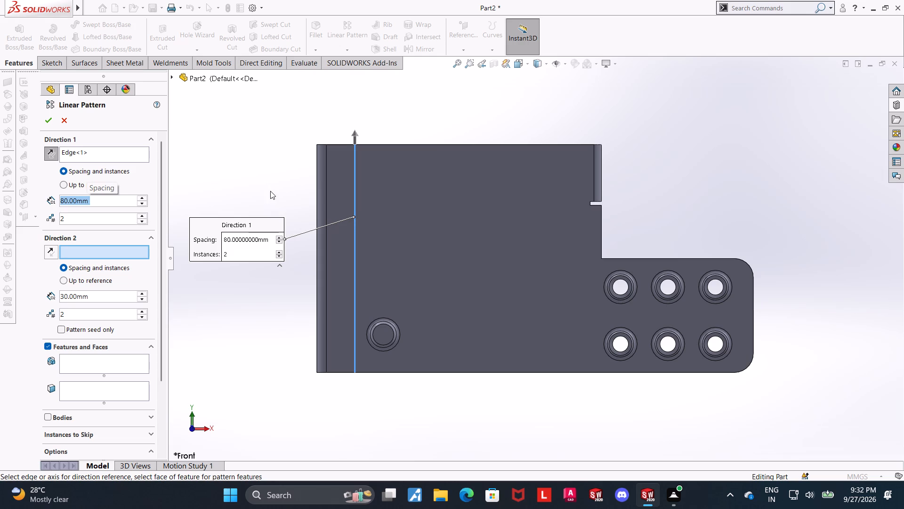
# Choose the newly placed counter sink emboss2 feature as the feature to pattern.
pyautogui.click(170, 75)
pyautogui.click(171, 79)
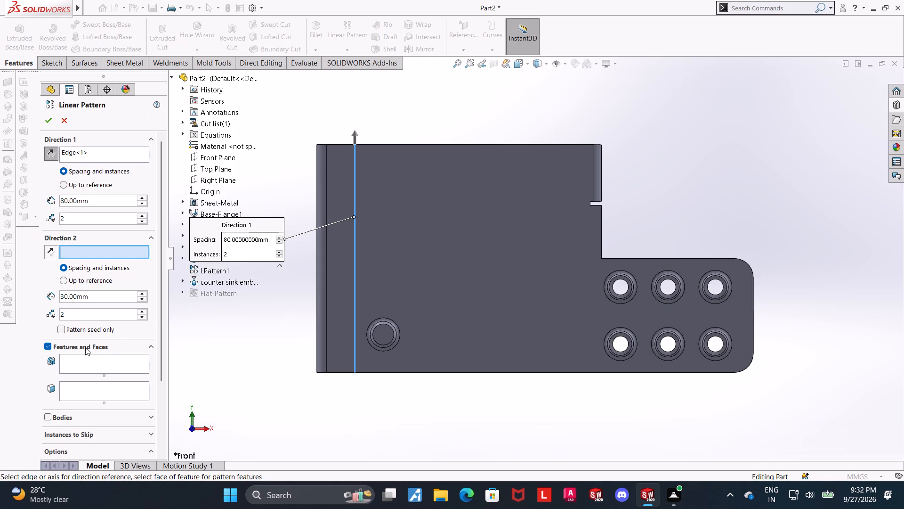
pyautogui.click(84, 367)
pyautogui.click(206, 280)
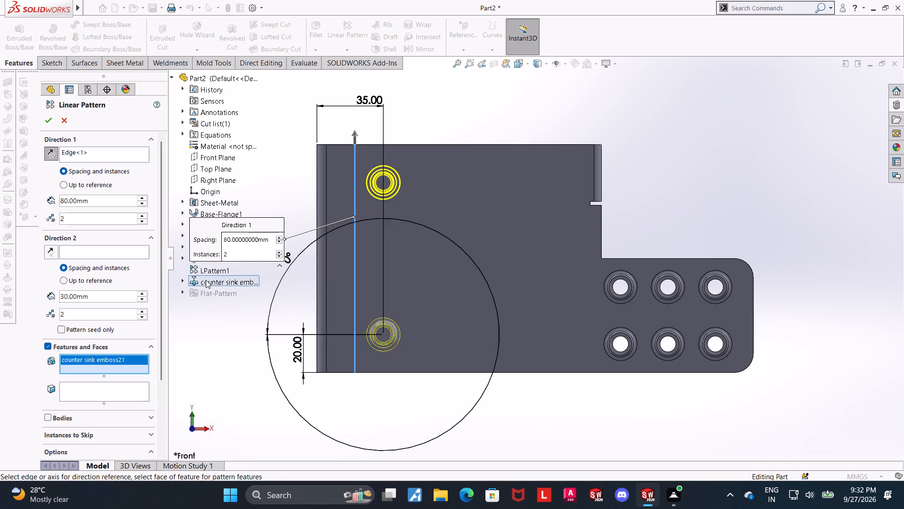
# Add a second pattern direction along the plate's upper edge, reversed away from the return flange, with 2 instances at 85 mm, and finish the pattern.
pyautogui.click(87, 254)
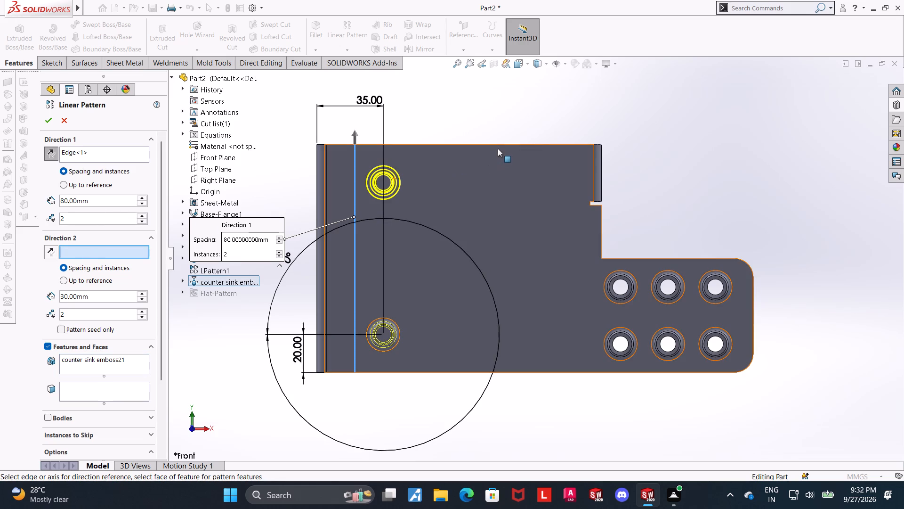
pyautogui.click(498, 145)
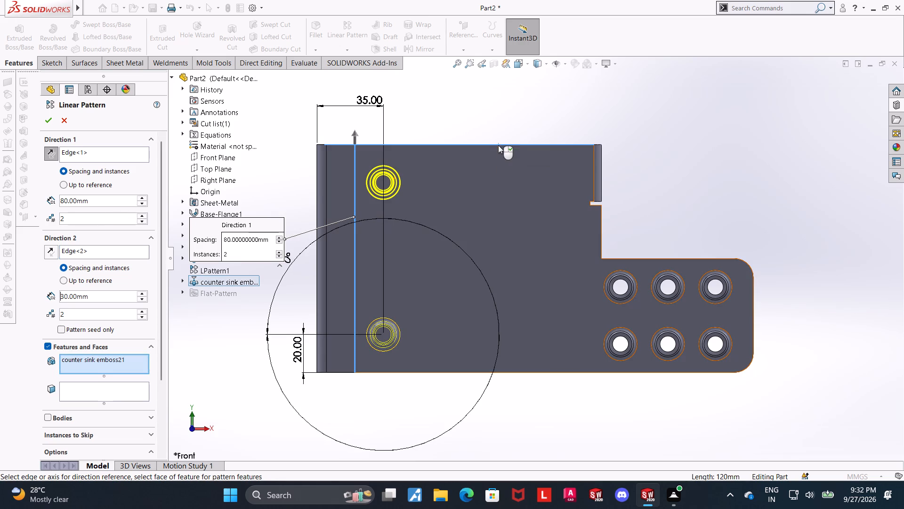
pyautogui.click(52, 247)
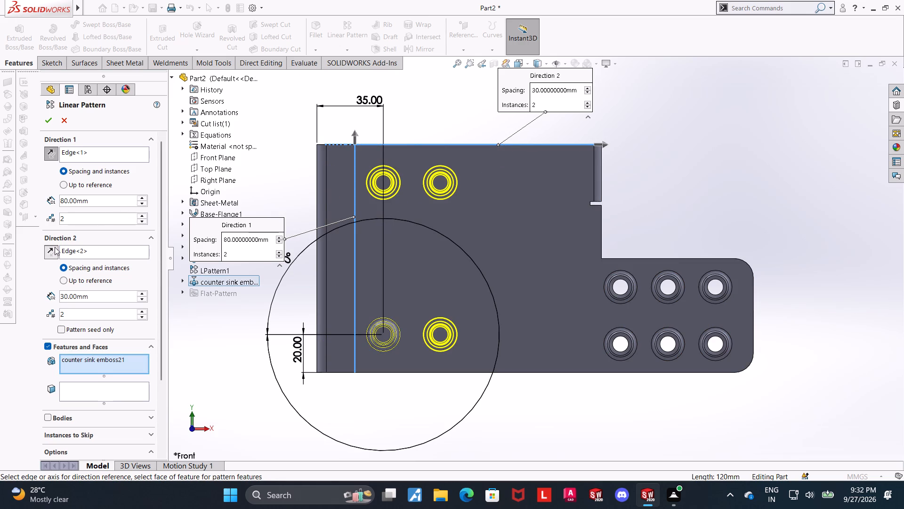
pyautogui.click(106, 300)
pyautogui.moveTo(106, 300); pyautogui.dragTo(24, 300)
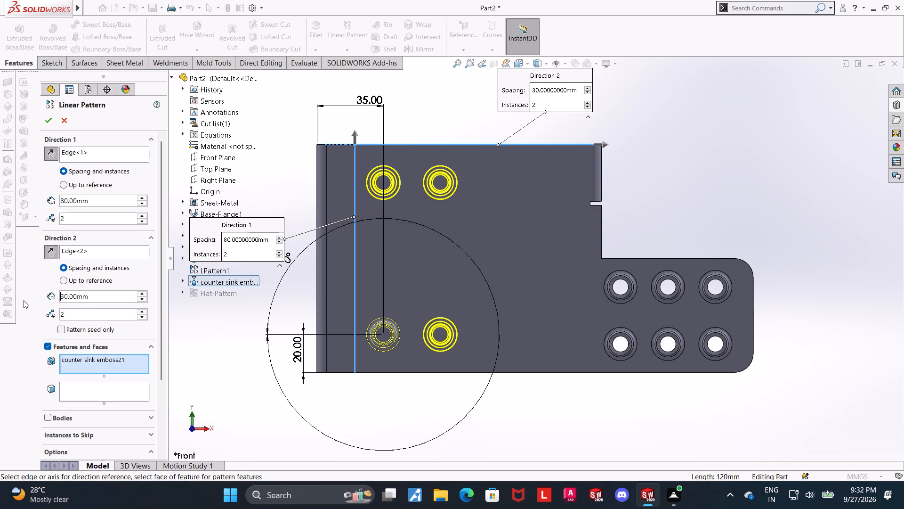
pyautogui.moveTo(94, 299); pyautogui.dragTo(33, 298)
pyautogui.write('85')
pyautogui.press('Return')
pyautogui.click(43, 116)
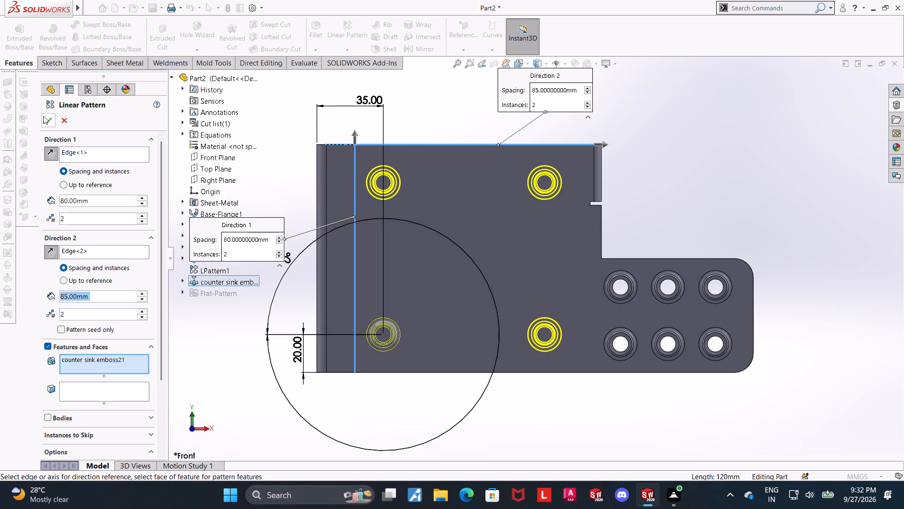
pyautogui.scroll(3, 777, 201)
pyautogui.moveTo(766, 214); pyautogui.dragTo(730, 246, button='middle')
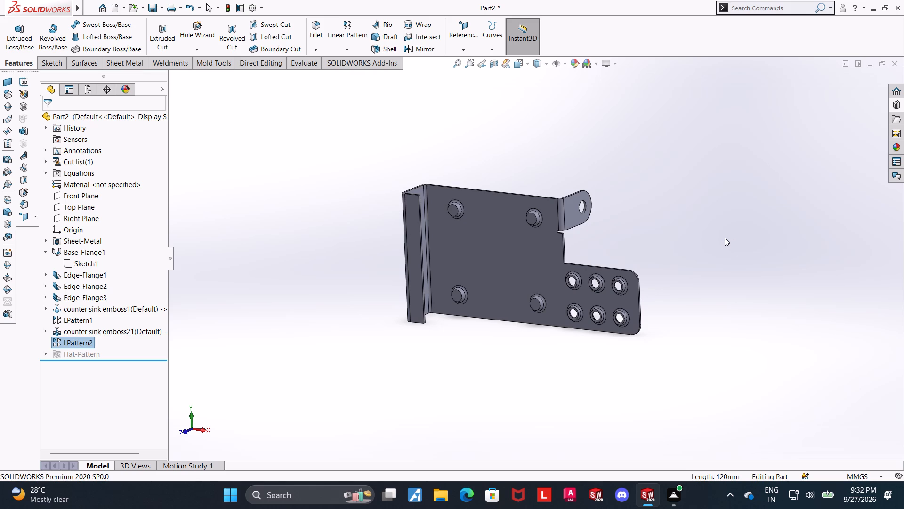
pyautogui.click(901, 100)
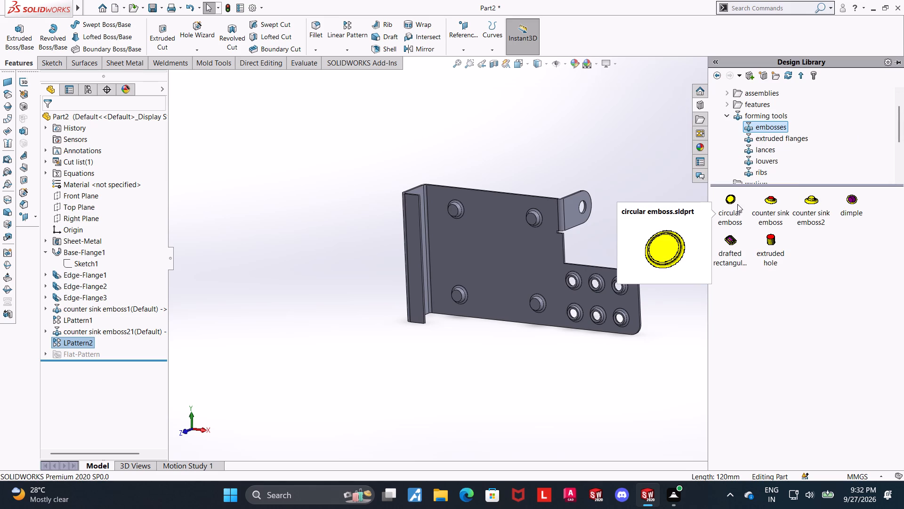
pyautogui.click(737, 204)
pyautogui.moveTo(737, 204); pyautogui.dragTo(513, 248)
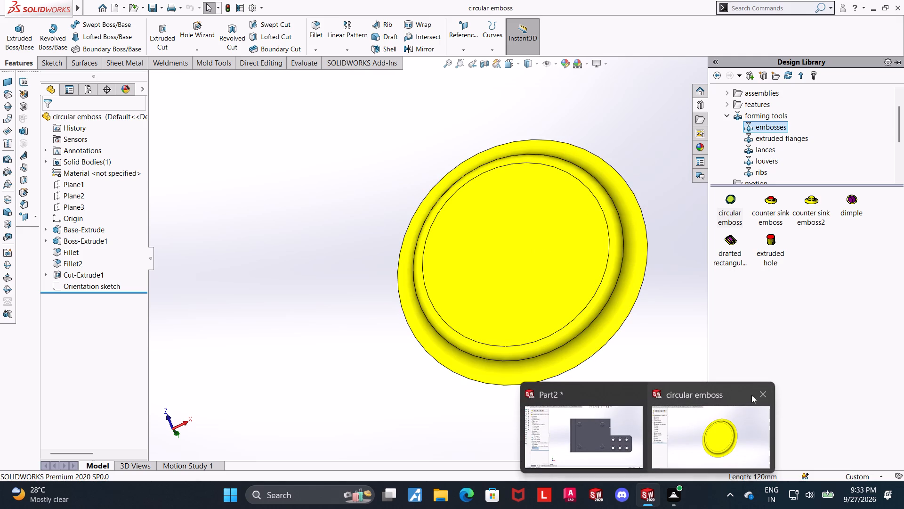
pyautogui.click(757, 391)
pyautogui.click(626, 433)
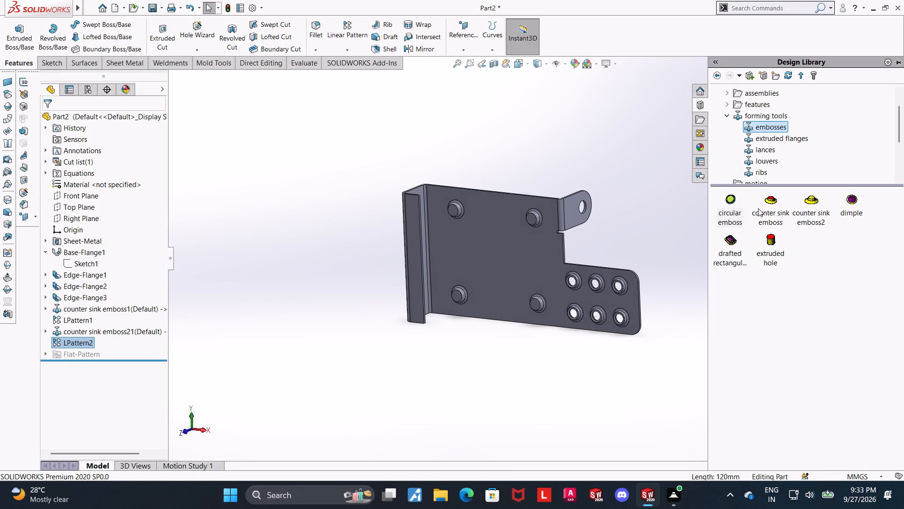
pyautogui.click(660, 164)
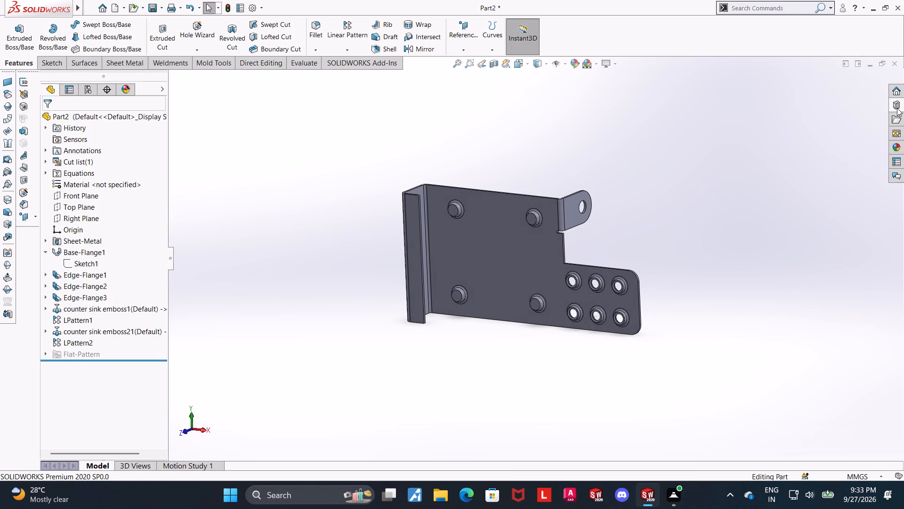
# Place the circular emboss forming tool on the plate's main face between the four counter sink embosses and flip the tool.
pyautogui.click(896, 104)
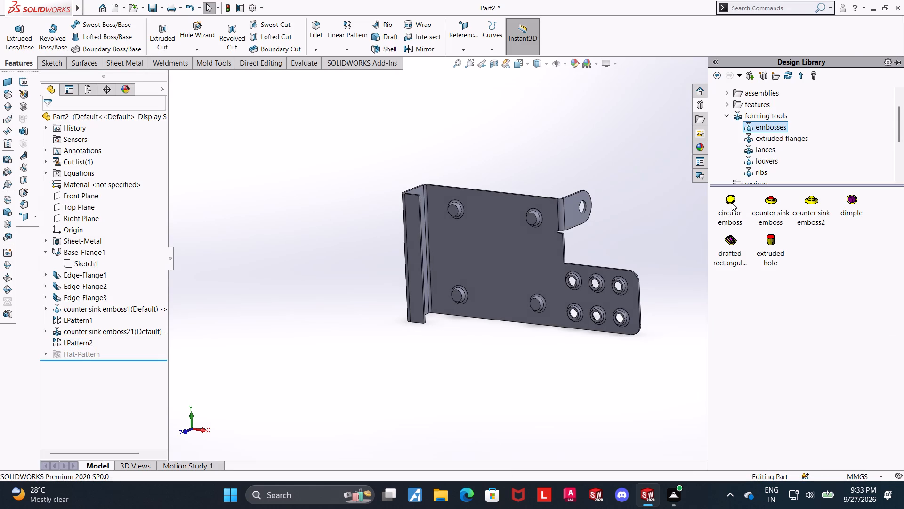
pyautogui.moveTo(732, 203); pyautogui.dragTo(496, 257)
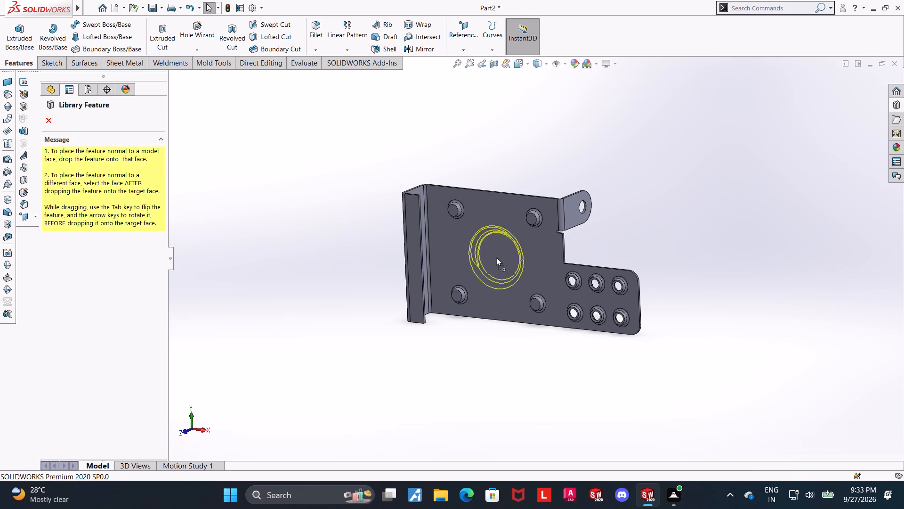
pyautogui.moveTo(496, 257); pyautogui.dragTo(495, 258)
pyautogui.click(87, 222)
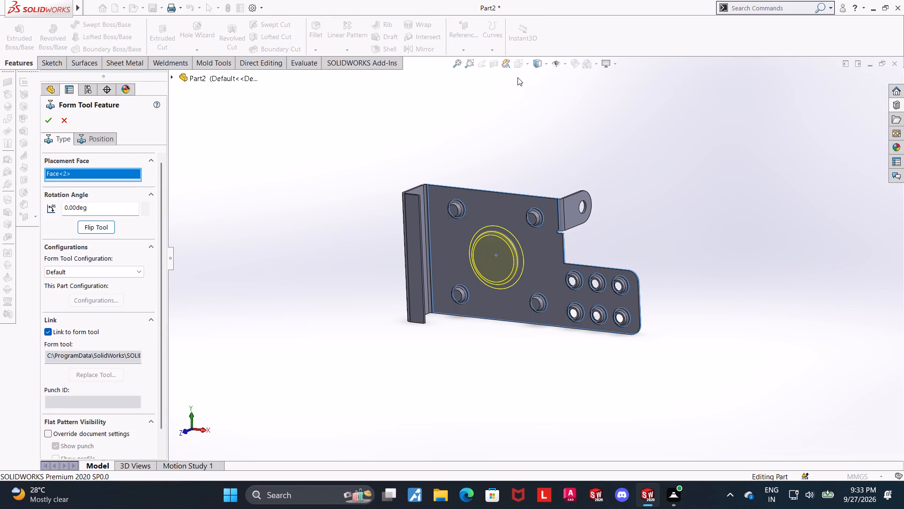
# Examine the flipped circular emboss preview from the front, the side and along the plate.
pyautogui.click(514, 100)
pyautogui.scroll(-1, 535, 268)
pyautogui.scroll(3, 555, 277)
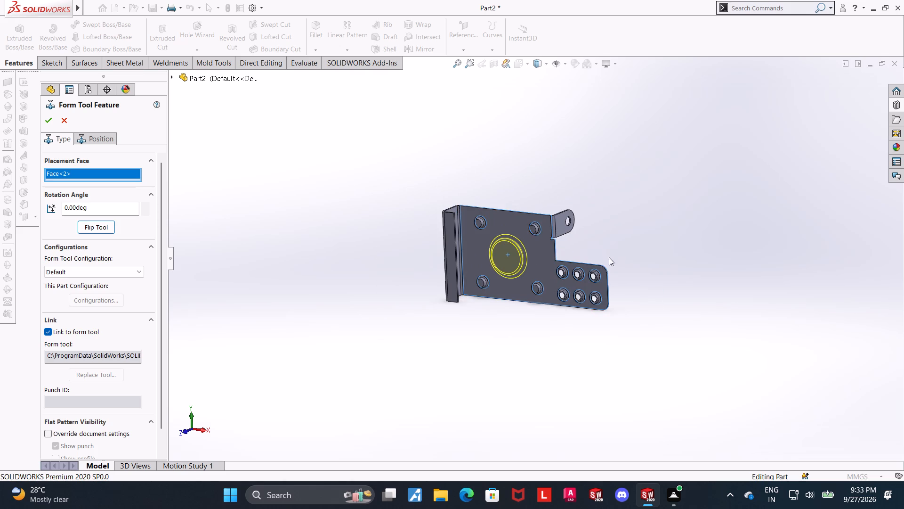
pyautogui.moveTo(611, 256); pyautogui.dragTo(643, 241, button='middle')
pyautogui.scroll(-2, 595, 257)
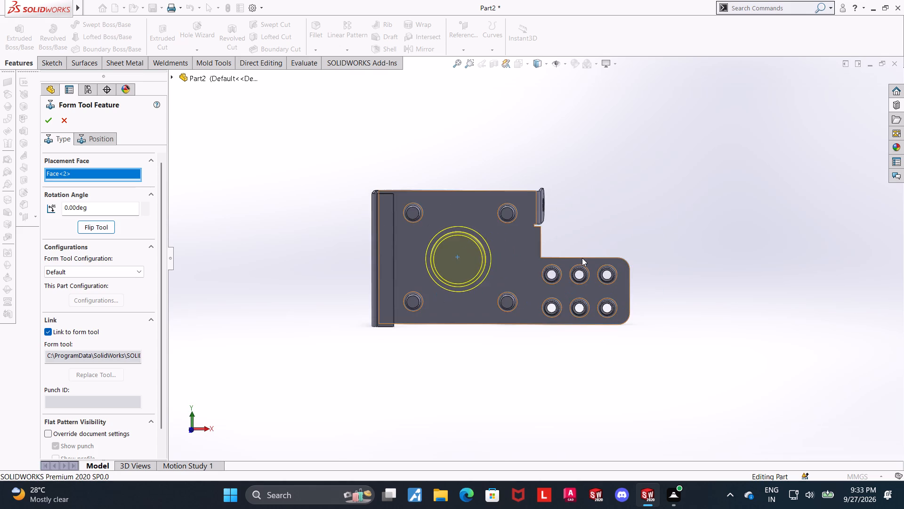
pyautogui.scroll(-1, 576, 258)
pyautogui.middleClick(562, 252)
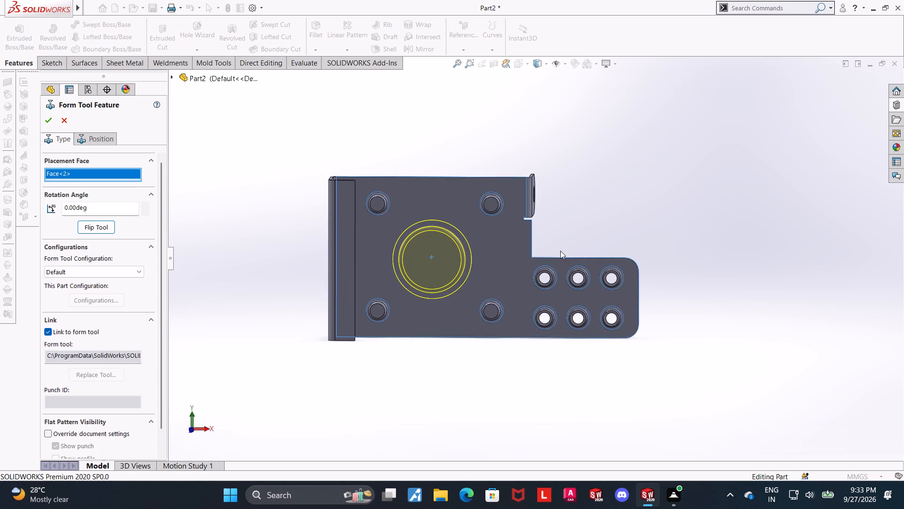
pyautogui.moveTo(555, 252); pyautogui.dragTo(508, 266, button='middle')
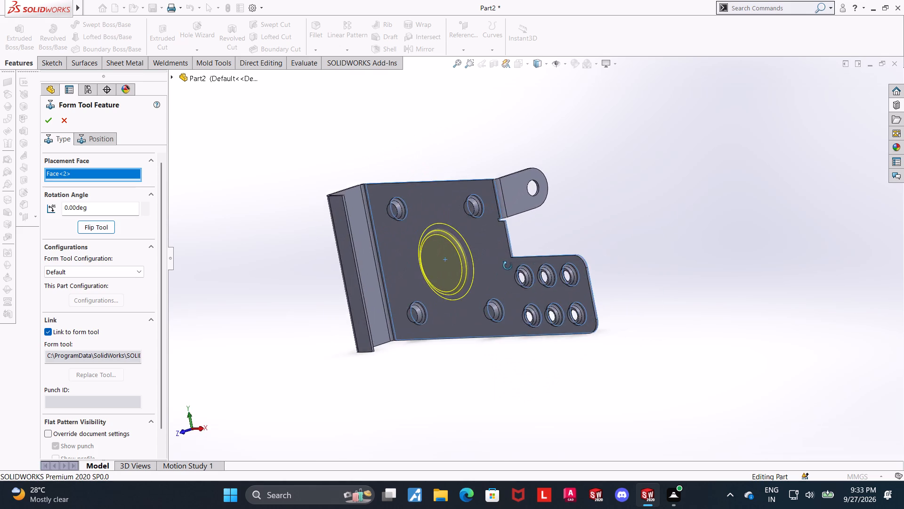
pyautogui.moveTo(508, 266); pyautogui.dragTo(494, 380, button='middle')
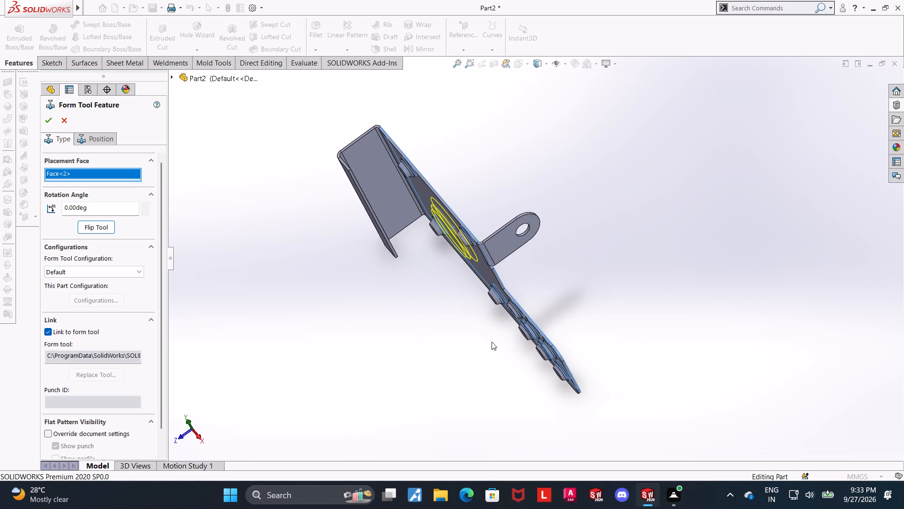
pyautogui.moveTo(533, 246); pyautogui.dragTo(601, 200, button='middle')
pyautogui.scroll(-1, 500, 273)
# Position the circular emboss centre 60 mm above the plate's lower edge in the placement sketch.
pyautogui.click(91, 139)
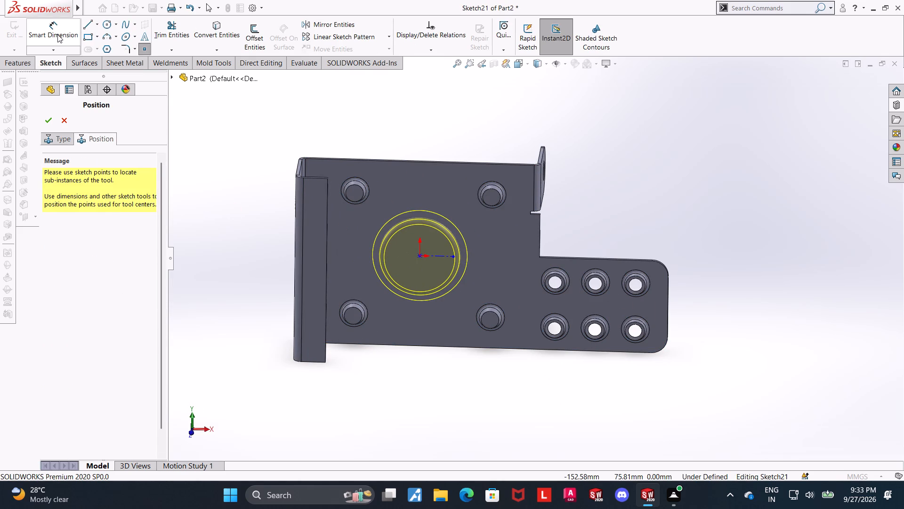
pyautogui.click(418, 255)
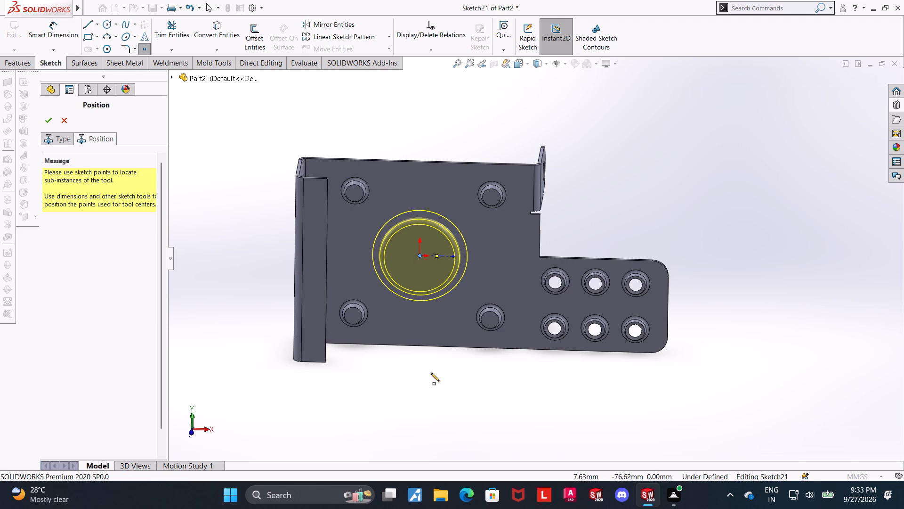
pyautogui.moveTo(428, 370); pyautogui.dragTo(463, 310, button='middle')
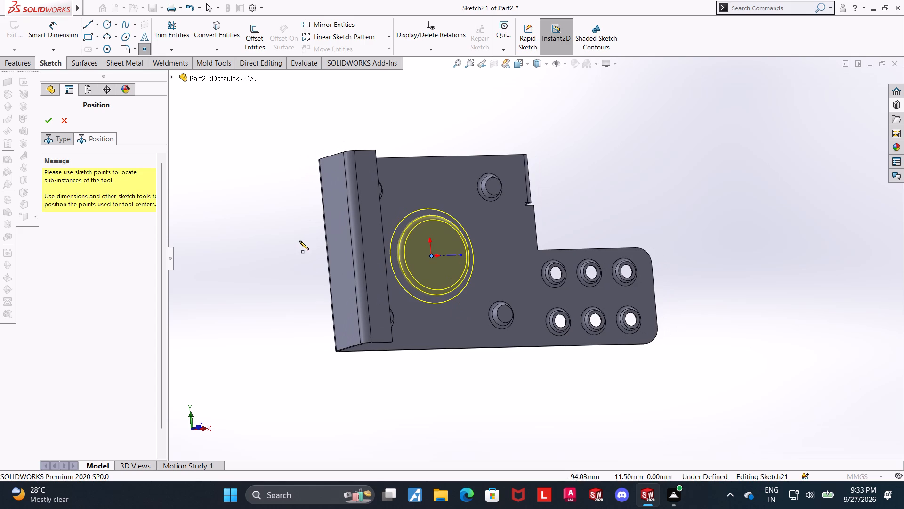
pyautogui.moveTo(432, 366); pyautogui.dragTo(411, 369, button='middle')
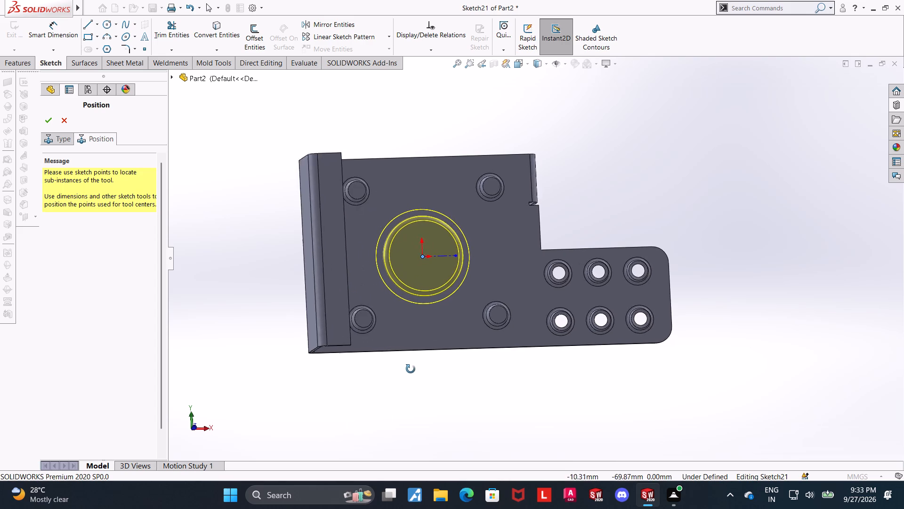
pyautogui.moveTo(411, 369); pyautogui.dragTo(399, 374, button='middle')
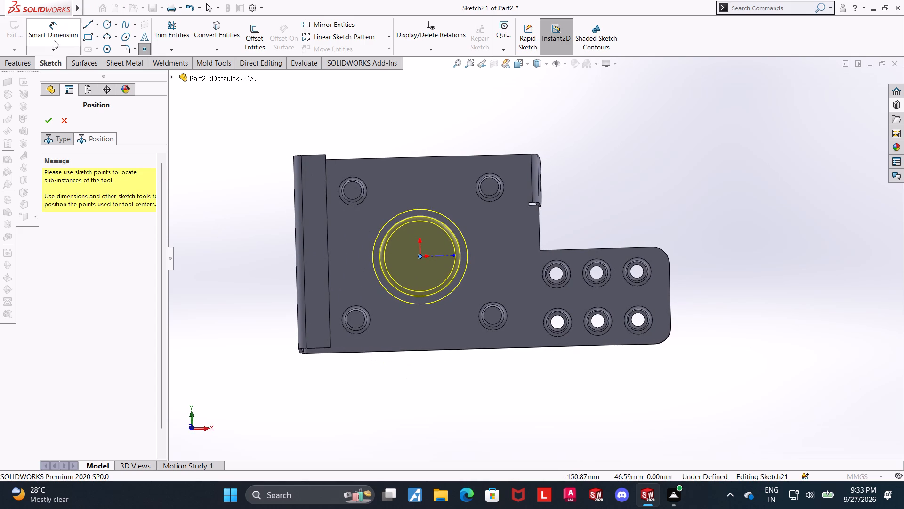
pyautogui.click(54, 37)
pyautogui.click(440, 350)
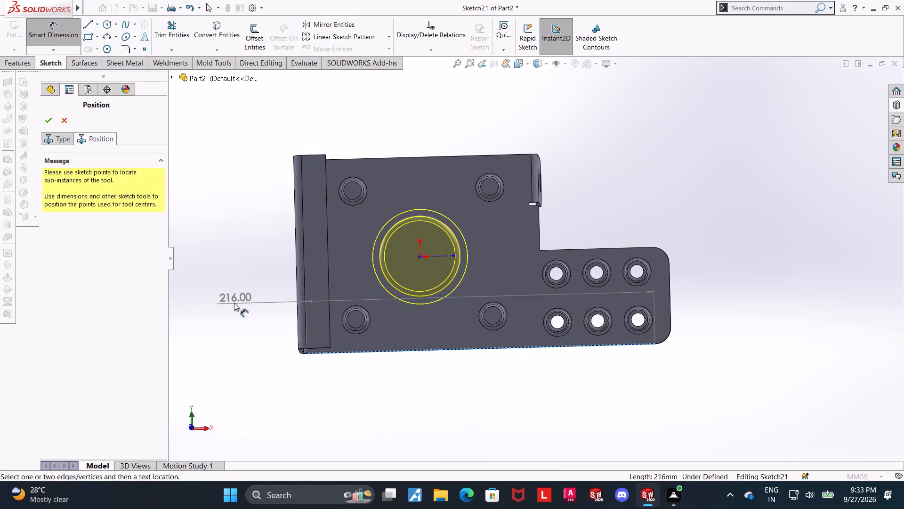
pyautogui.press('Escape')
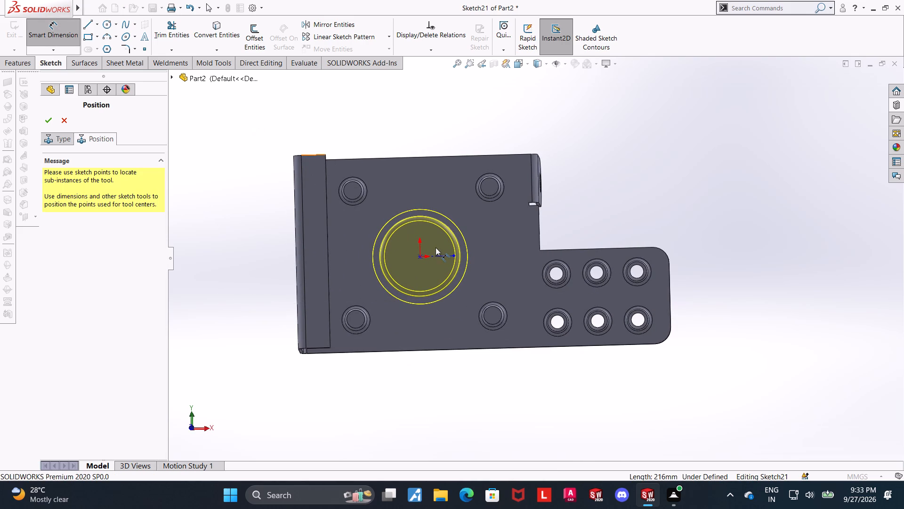
pyautogui.click(435, 255)
pyautogui.moveTo(440, 358); pyautogui.dragTo(437, 385, button='middle')
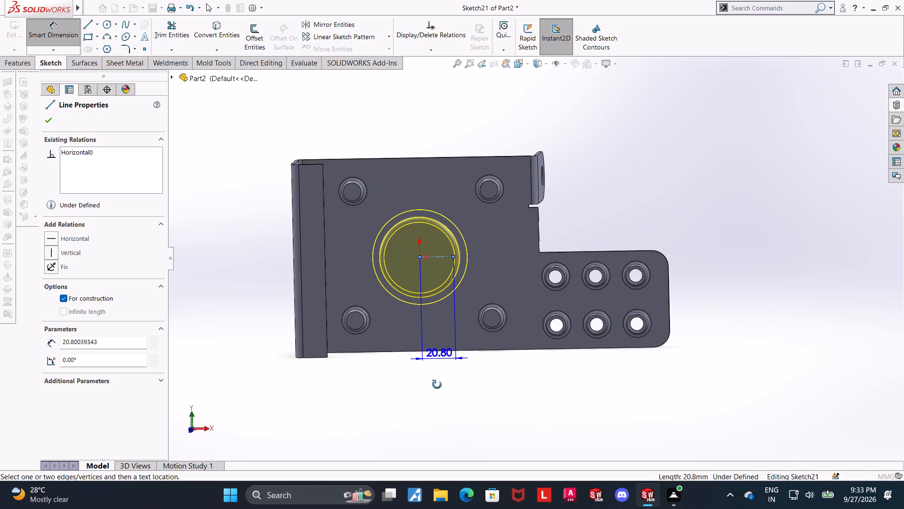
pyautogui.moveTo(437, 385); pyautogui.dragTo(437, 407, button='middle')
pyautogui.click(438, 347)
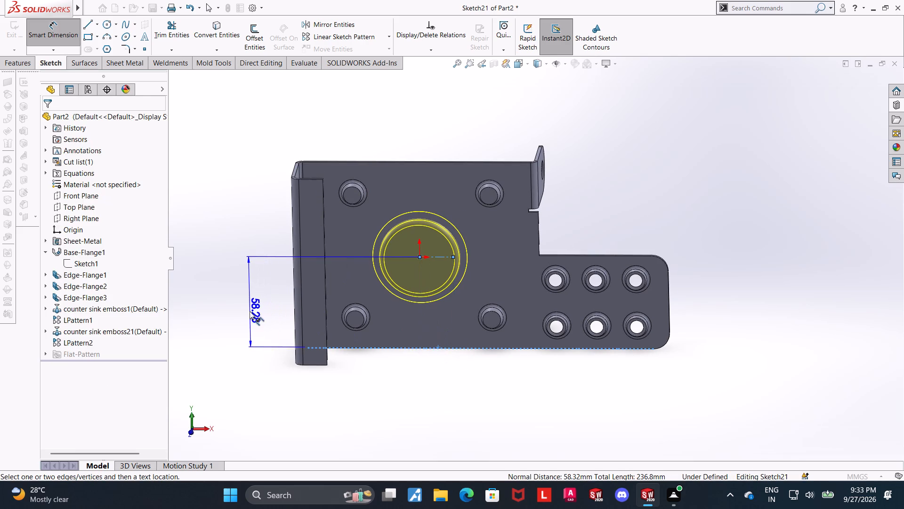
pyautogui.click(250, 311)
pyautogui.write('60')
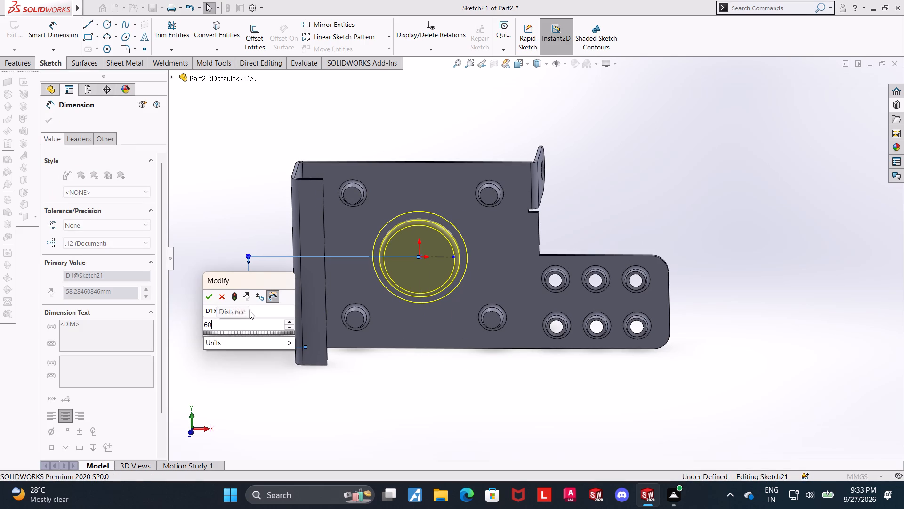
pyautogui.press('Return')
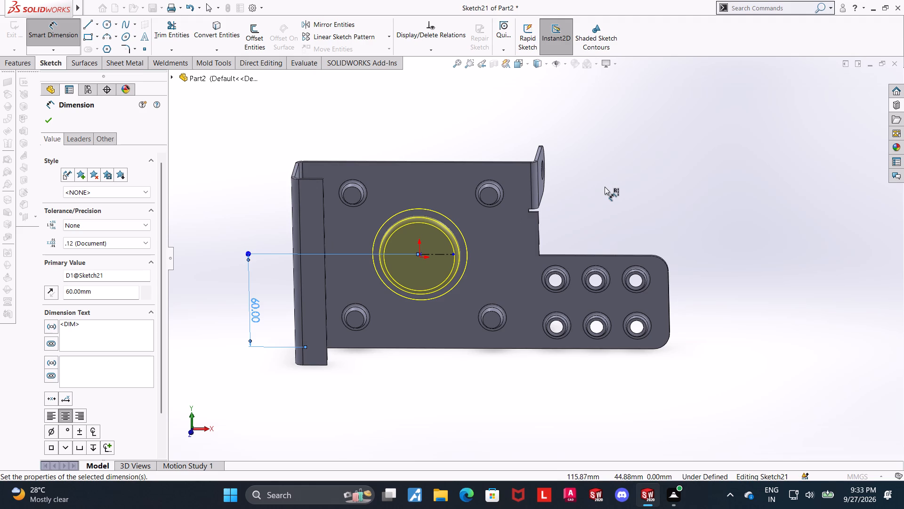
# Dimension the emboss centre 75 mm from the plate's vertical bend edge beside the return flange, and try to finish the forming tool feature.
pyautogui.moveTo(614, 155); pyautogui.dragTo(621, 149, button='middle')
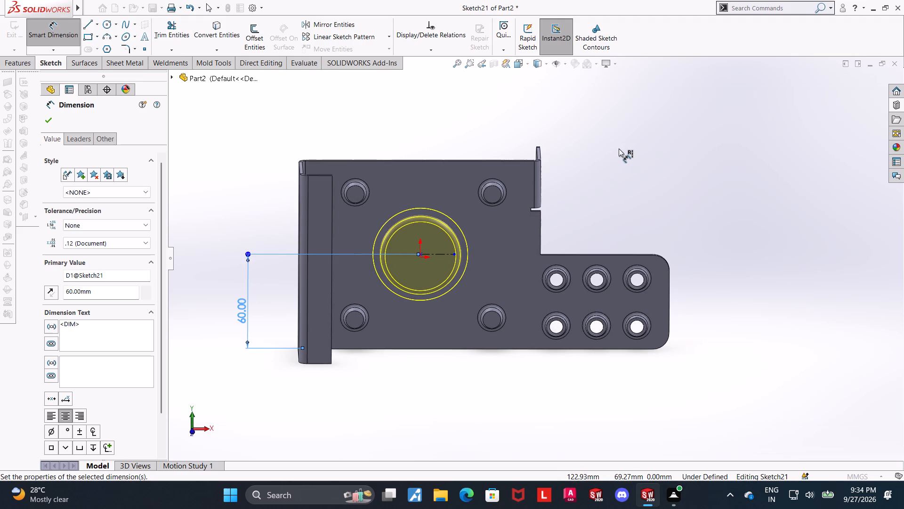
pyautogui.moveTo(633, 136); pyautogui.dragTo(637, 137, button='middle')
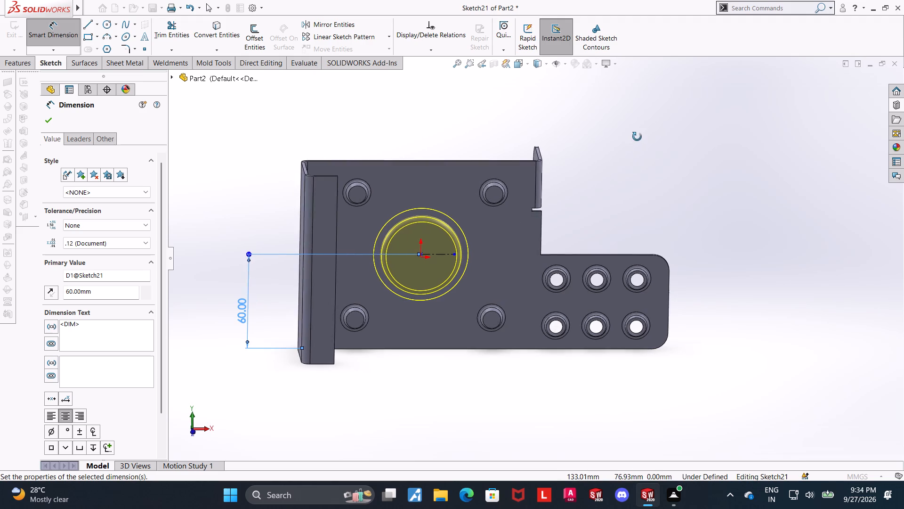
pyautogui.moveTo(637, 137); pyautogui.dragTo(626, 116, button='middle')
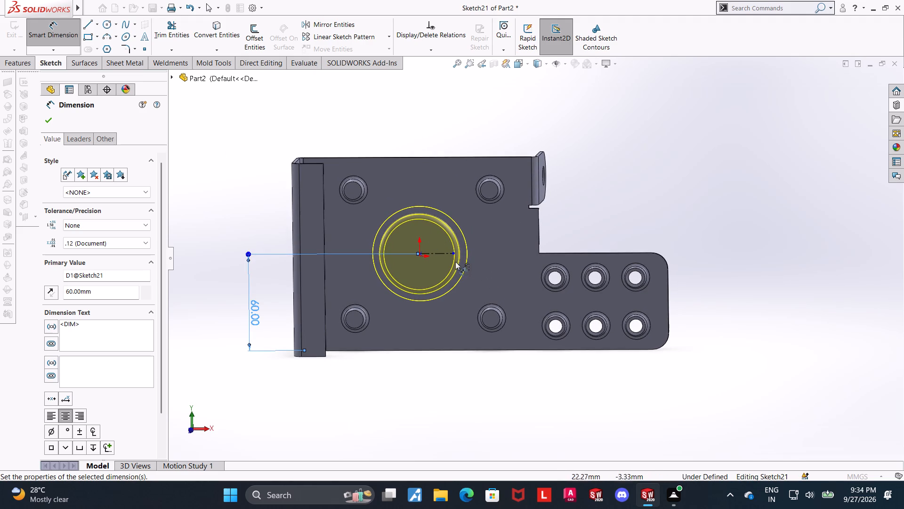
pyautogui.click(420, 255)
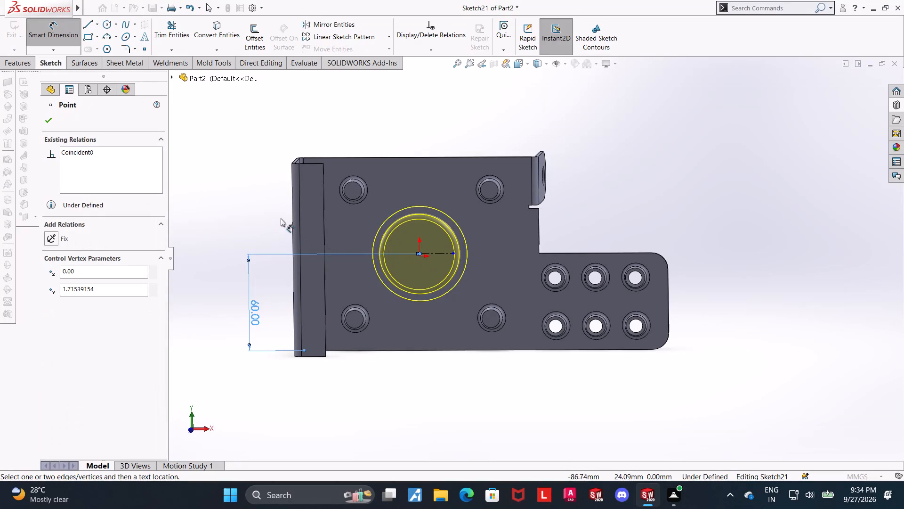
pyautogui.moveTo(397, 113); pyautogui.dragTo(418, 89, button='middle')
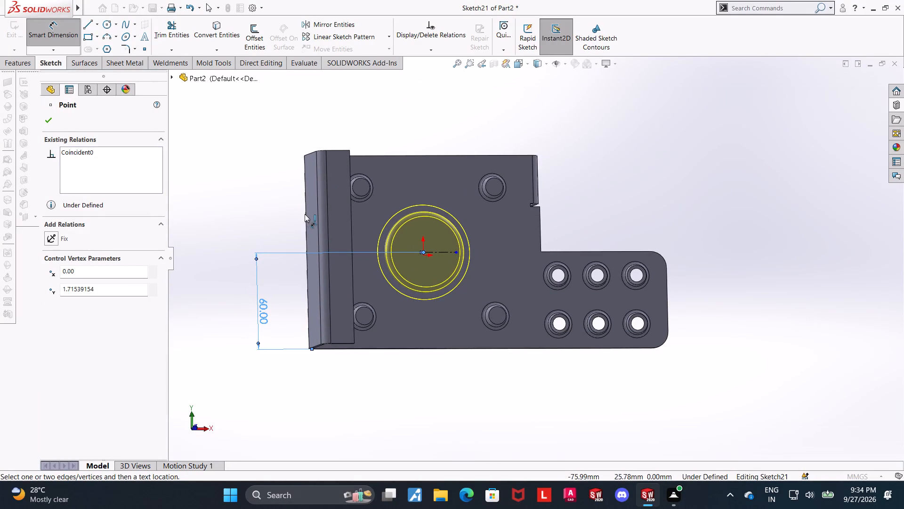
pyautogui.click(305, 214)
pyautogui.click(315, 121)
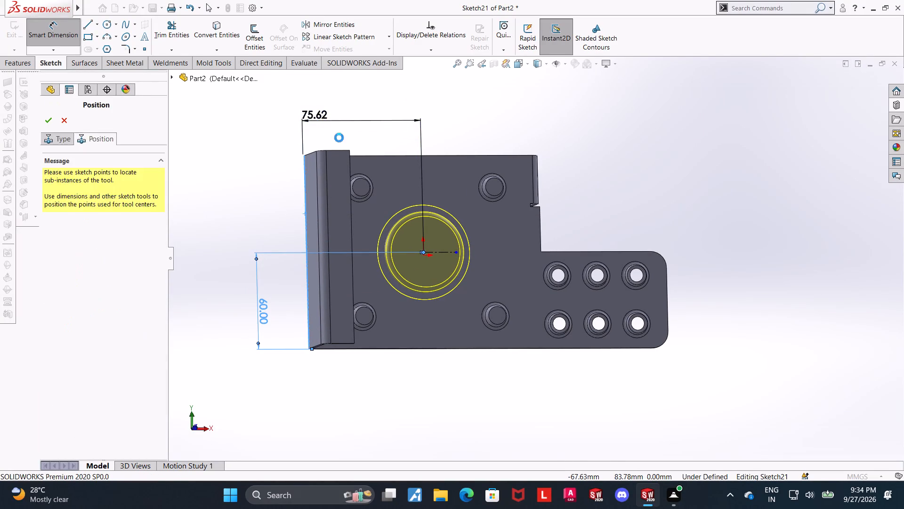
pyautogui.write('75')
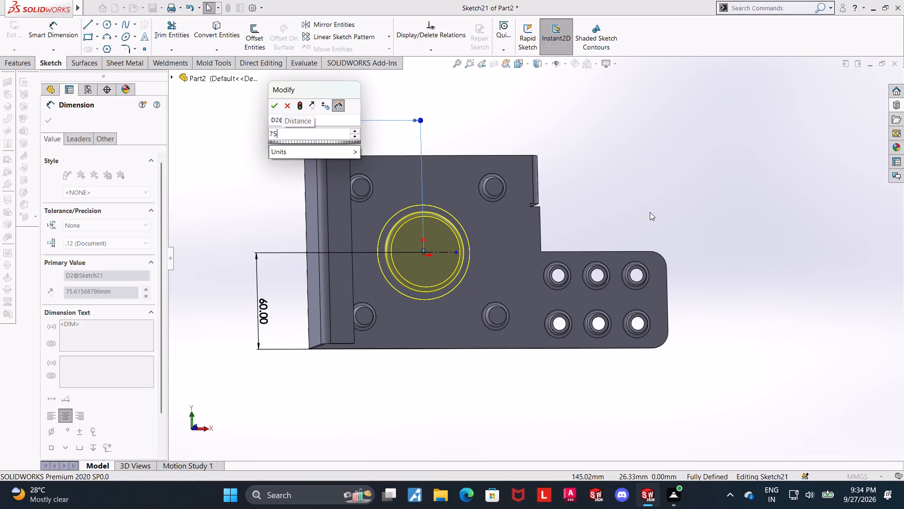
pyautogui.press('Return')
pyautogui.moveTo(660, 179); pyautogui.dragTo(651, 182, button='middle')
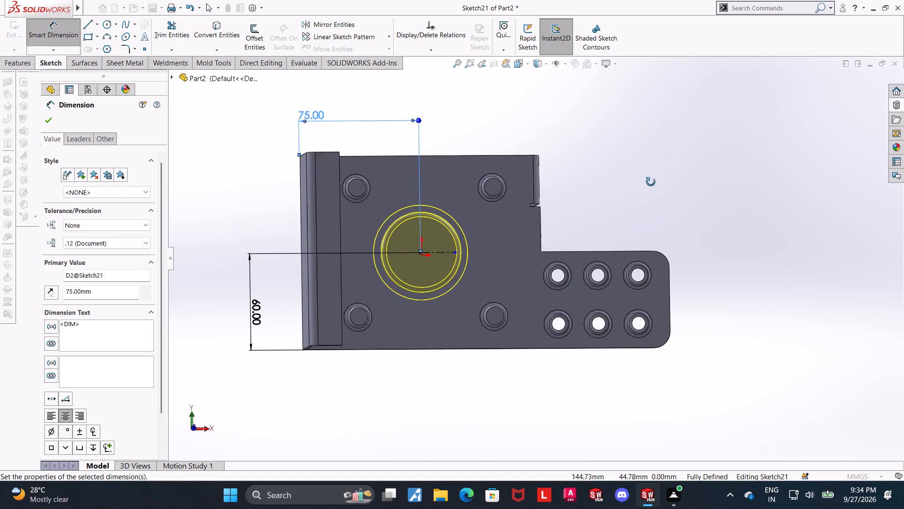
pyautogui.moveTo(651, 182); pyautogui.dragTo(643, 186, button='middle')
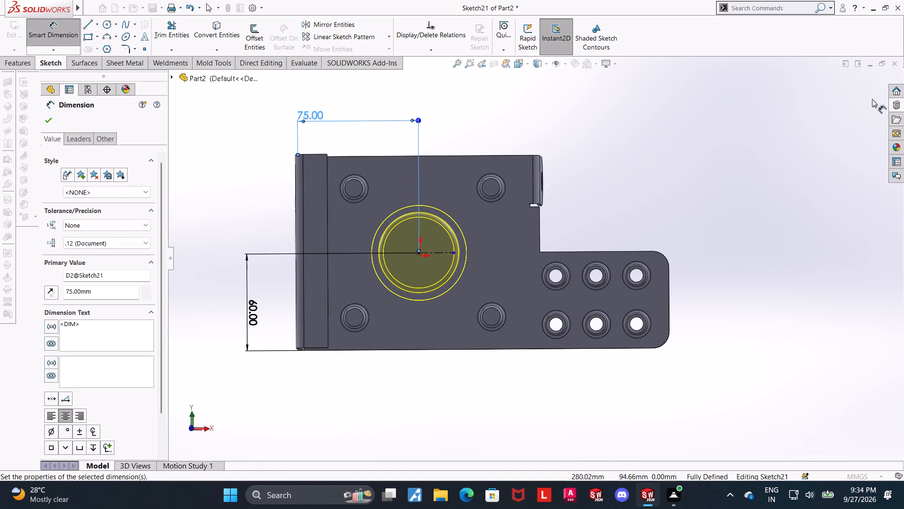
pyautogui.click(44, 120)
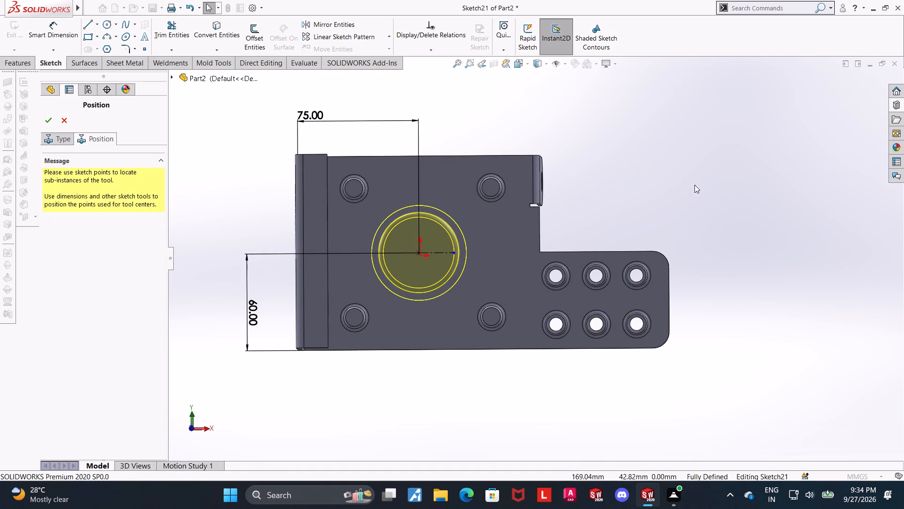
pyautogui.moveTo(708, 190); pyautogui.dragTo(698, 222, button='middle')
pyautogui.click(44, 120)
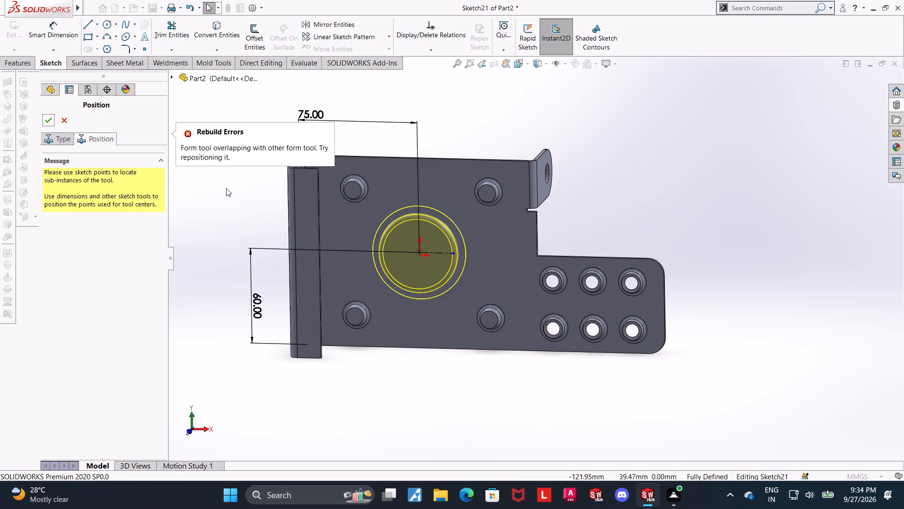
pyautogui.moveTo(231, 190); pyautogui.dragTo(345, 216, button='middle')
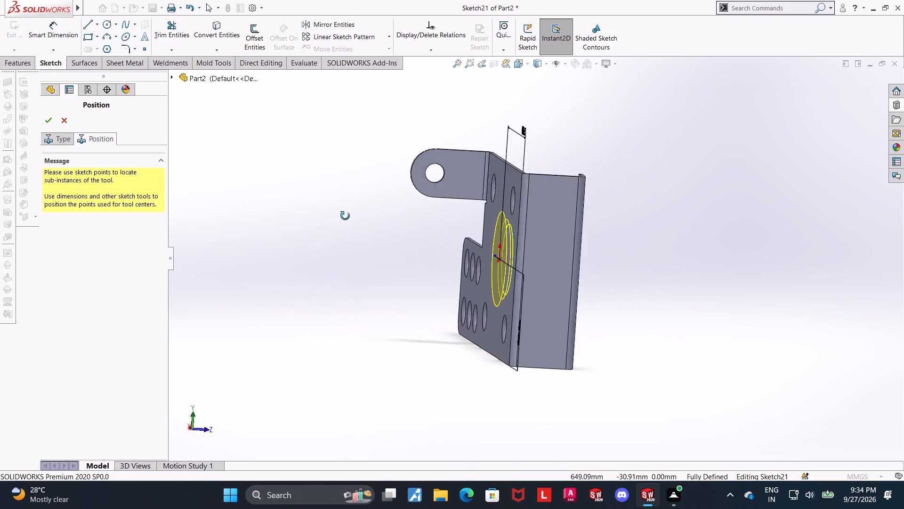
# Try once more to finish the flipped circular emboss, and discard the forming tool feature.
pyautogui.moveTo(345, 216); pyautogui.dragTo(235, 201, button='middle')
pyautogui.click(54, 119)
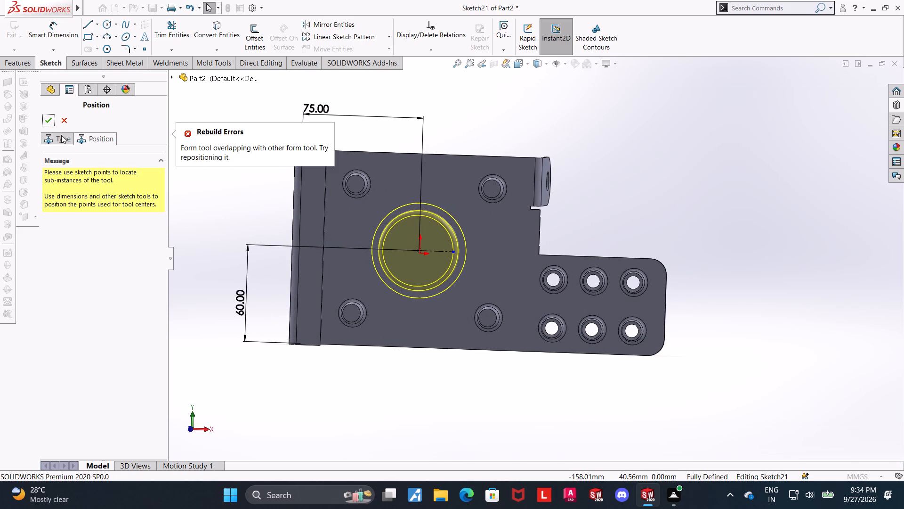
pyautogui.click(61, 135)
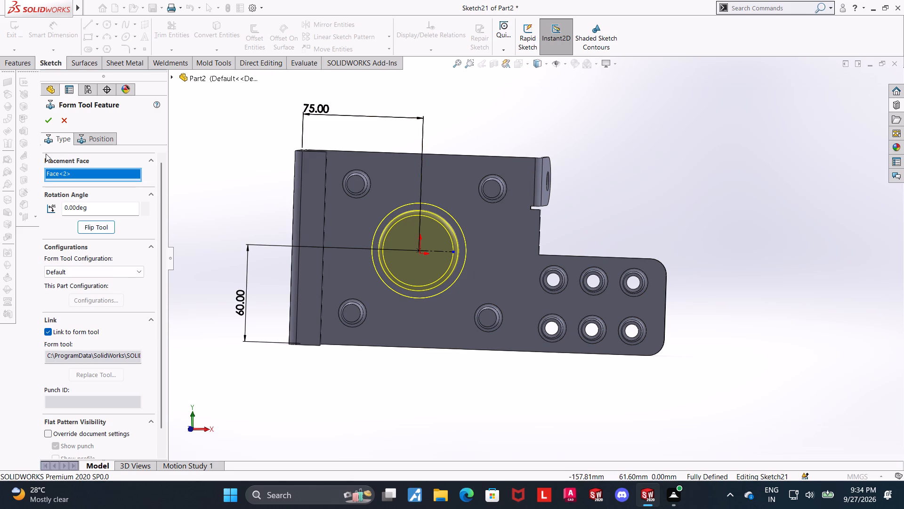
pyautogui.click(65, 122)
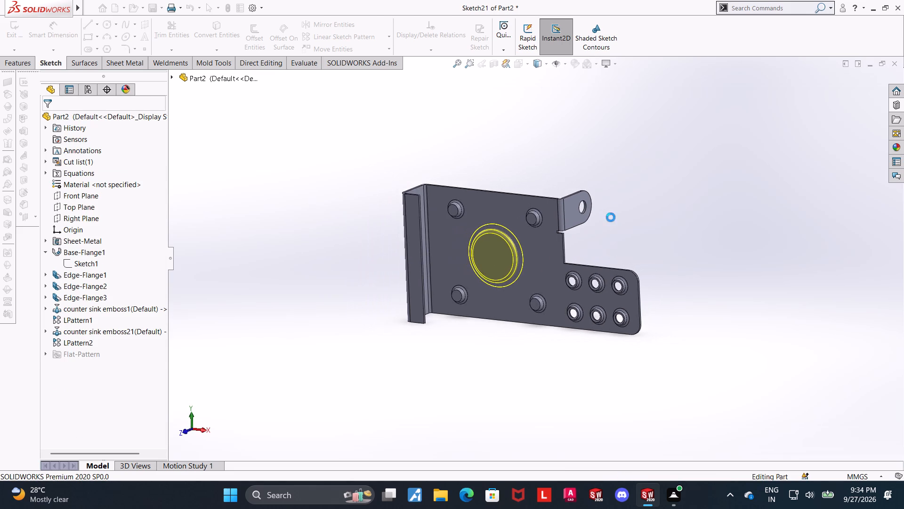
# Place the circular emboss forming tool on the plate's main face between the four counter sink embosses, without flipping it.
pyautogui.scroll(1, 590, 254)
pyautogui.click(521, 68)
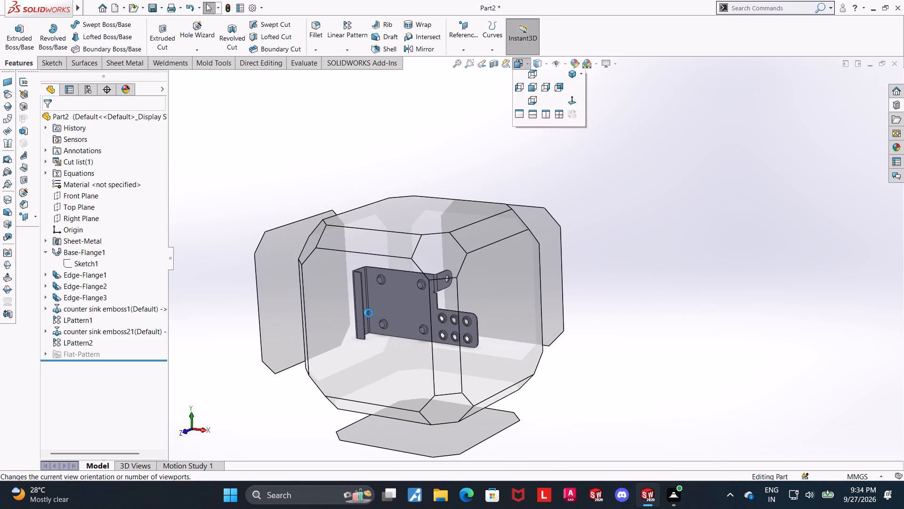
pyautogui.click(368, 316)
pyautogui.scroll(2, 706, 302)
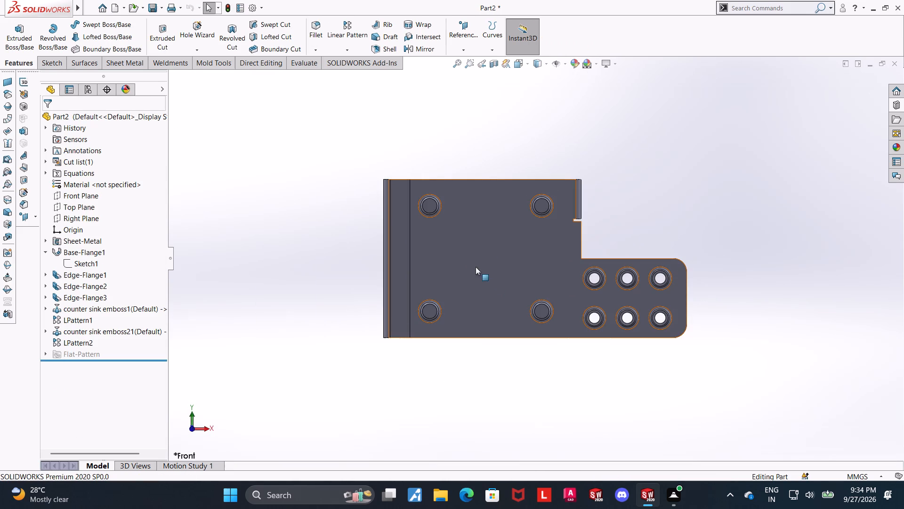
pyautogui.scroll(2, 726, 239)
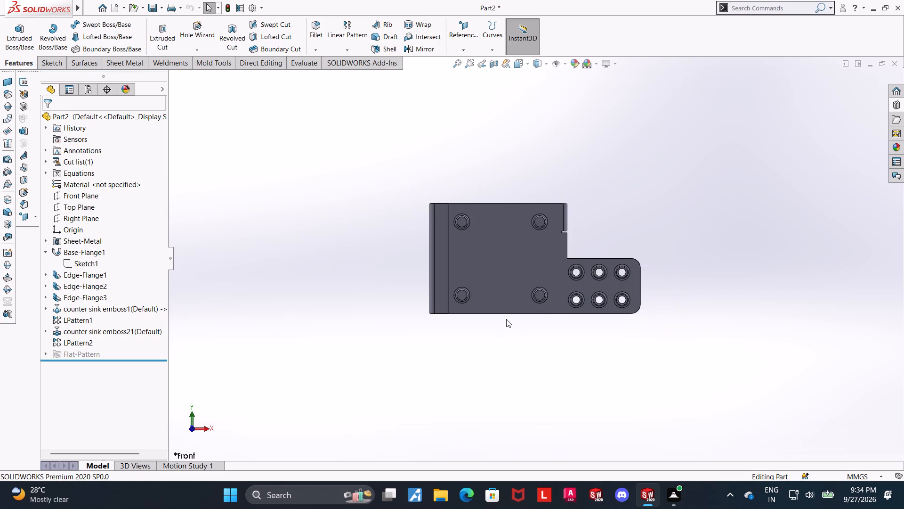
pyautogui.scroll(-3, 506, 318)
pyautogui.click(791, 144)
pyautogui.click(896, 105)
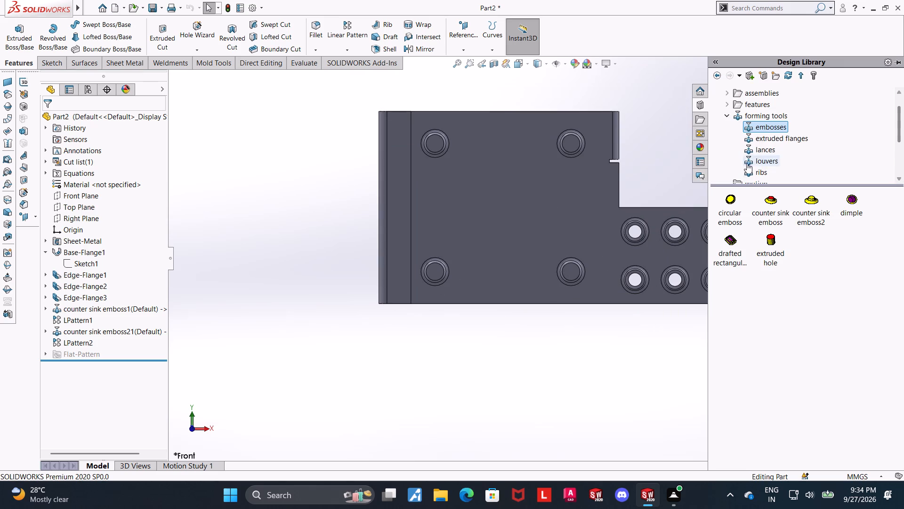
pyautogui.moveTo(734, 205); pyautogui.dragTo(504, 209)
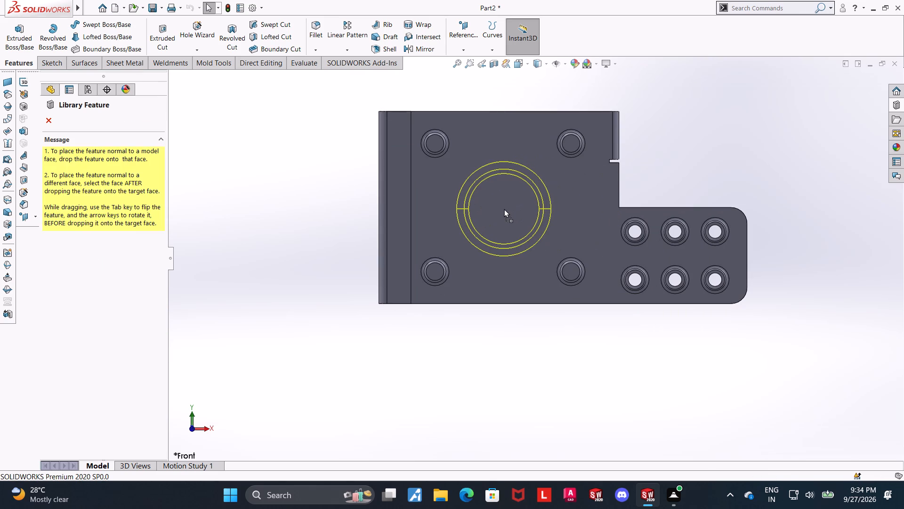
pyautogui.moveTo(504, 209); pyautogui.dragTo(505, 208)
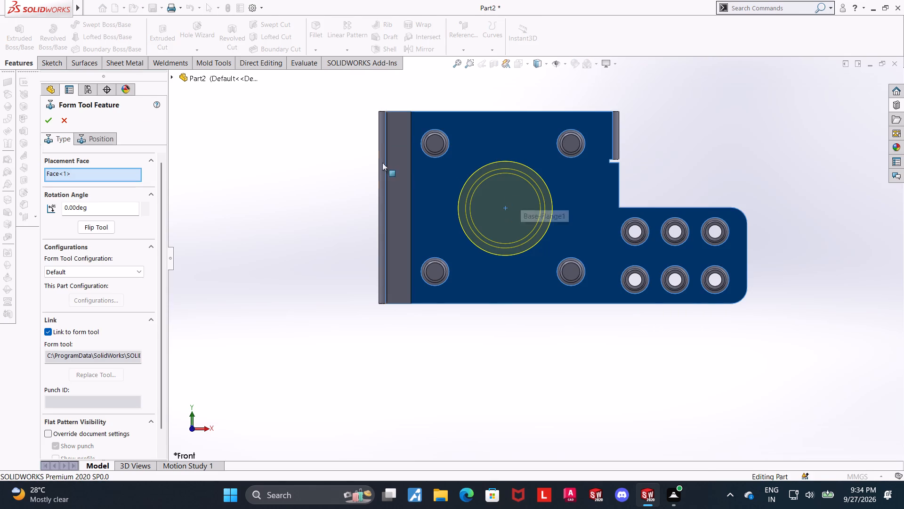
# Dimension the circular emboss centre 60 mm above the plate's lower edge in the placement sketch.
pyautogui.click(102, 139)
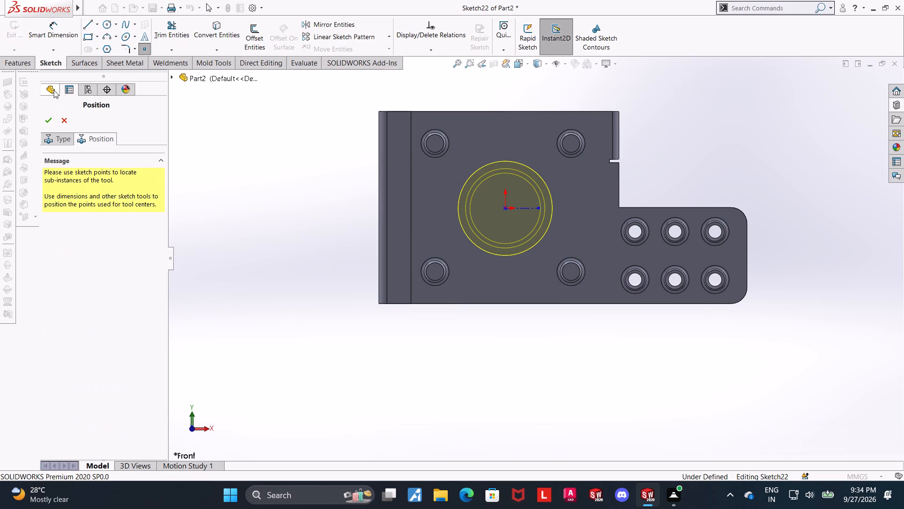
pyautogui.click(57, 25)
pyautogui.click(507, 209)
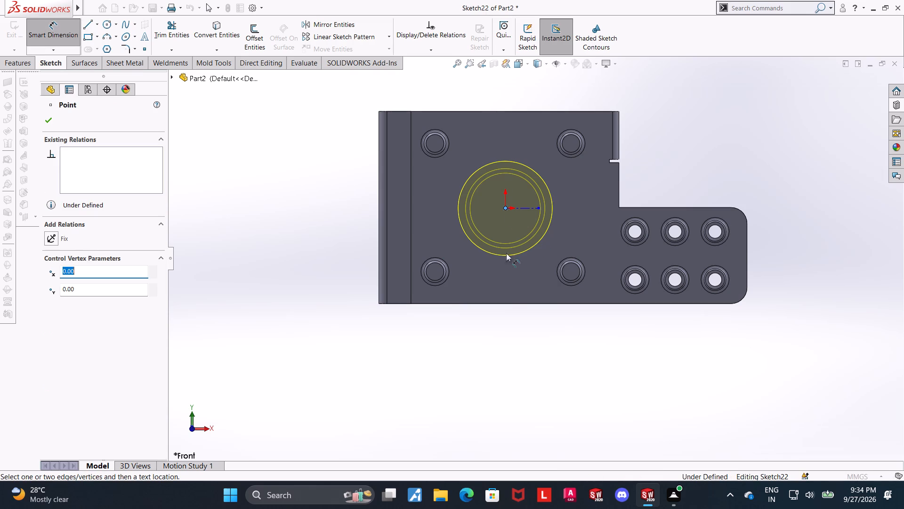
pyautogui.click(501, 304)
pyautogui.click(320, 263)
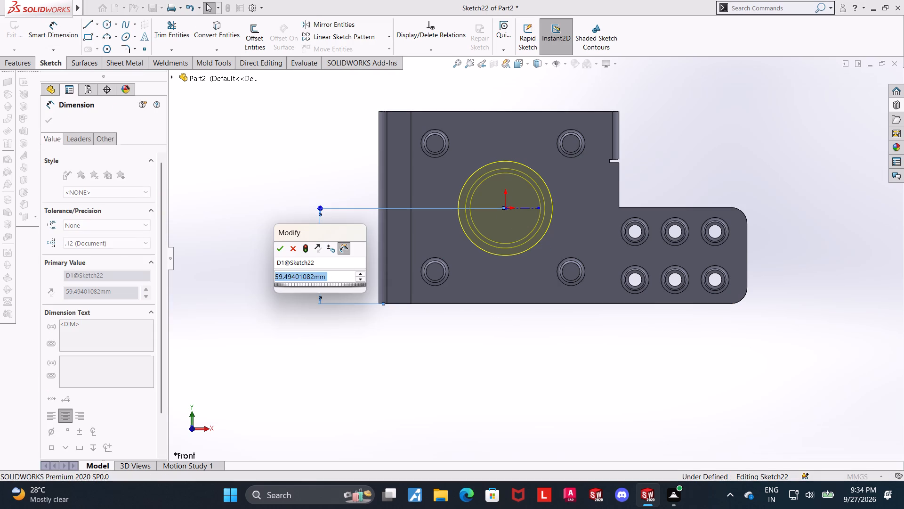
pyautogui.press('5')
pyautogui.press('BackSpace')
pyautogui.write('60')
pyautogui.press('Return')
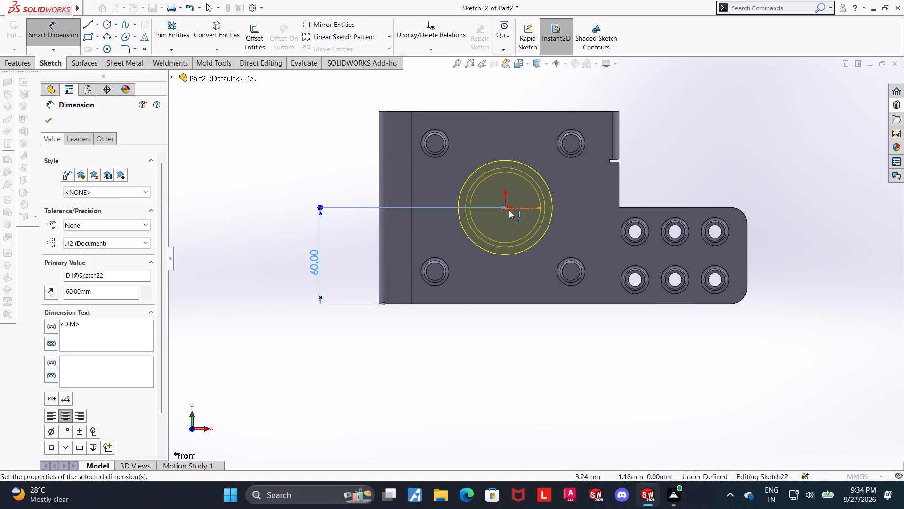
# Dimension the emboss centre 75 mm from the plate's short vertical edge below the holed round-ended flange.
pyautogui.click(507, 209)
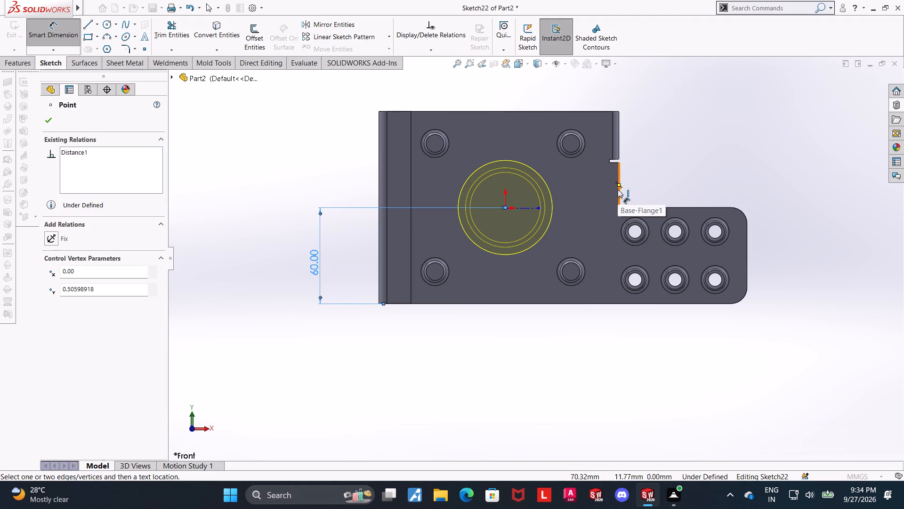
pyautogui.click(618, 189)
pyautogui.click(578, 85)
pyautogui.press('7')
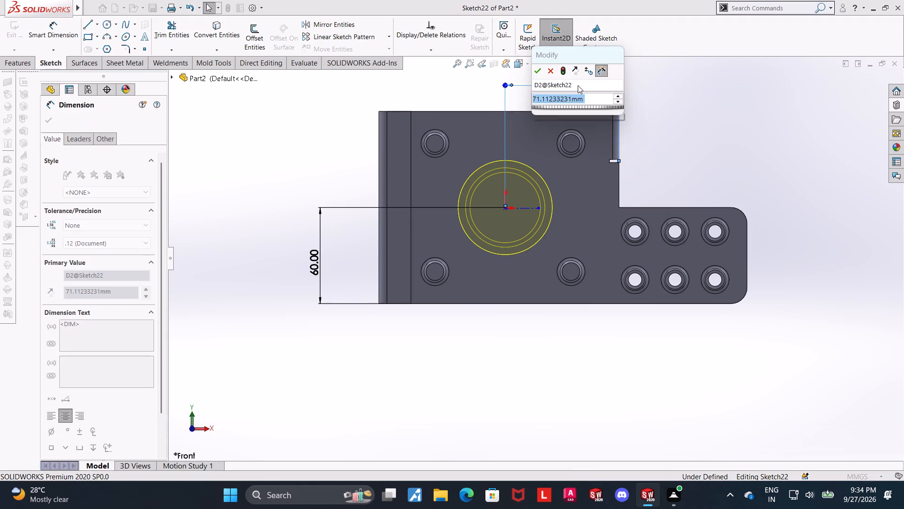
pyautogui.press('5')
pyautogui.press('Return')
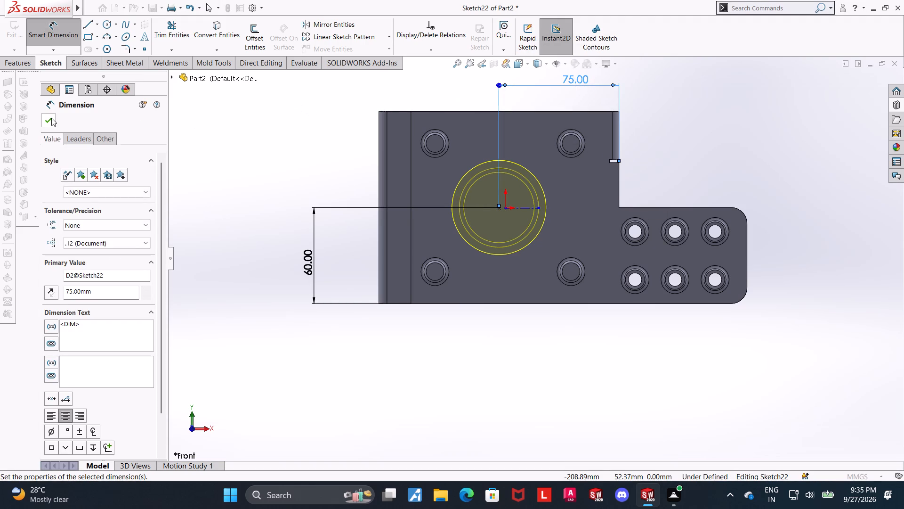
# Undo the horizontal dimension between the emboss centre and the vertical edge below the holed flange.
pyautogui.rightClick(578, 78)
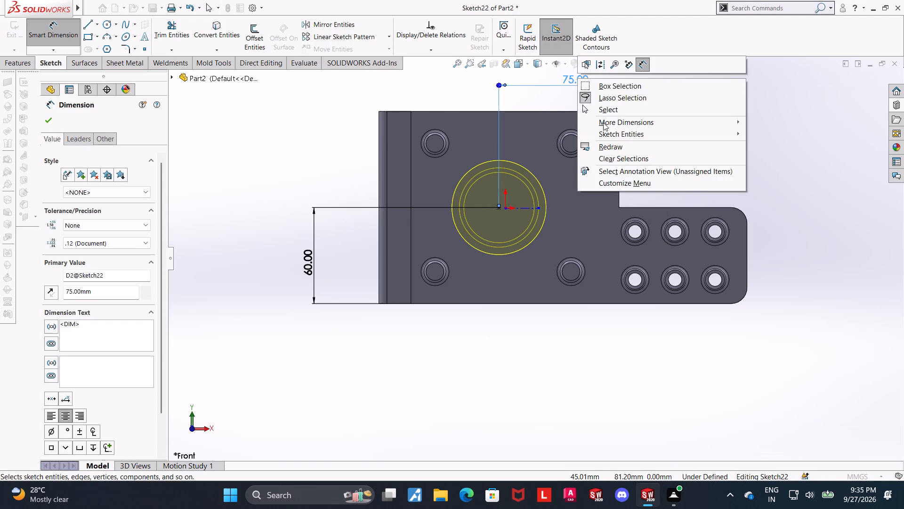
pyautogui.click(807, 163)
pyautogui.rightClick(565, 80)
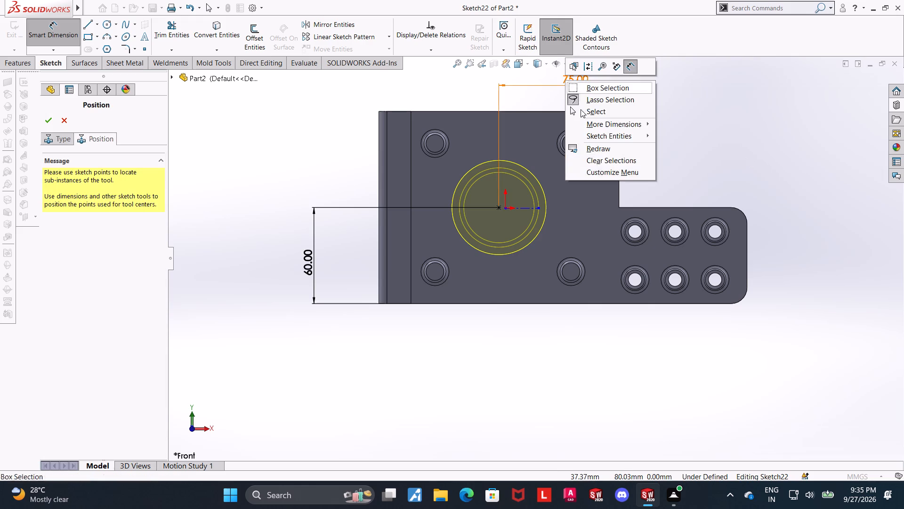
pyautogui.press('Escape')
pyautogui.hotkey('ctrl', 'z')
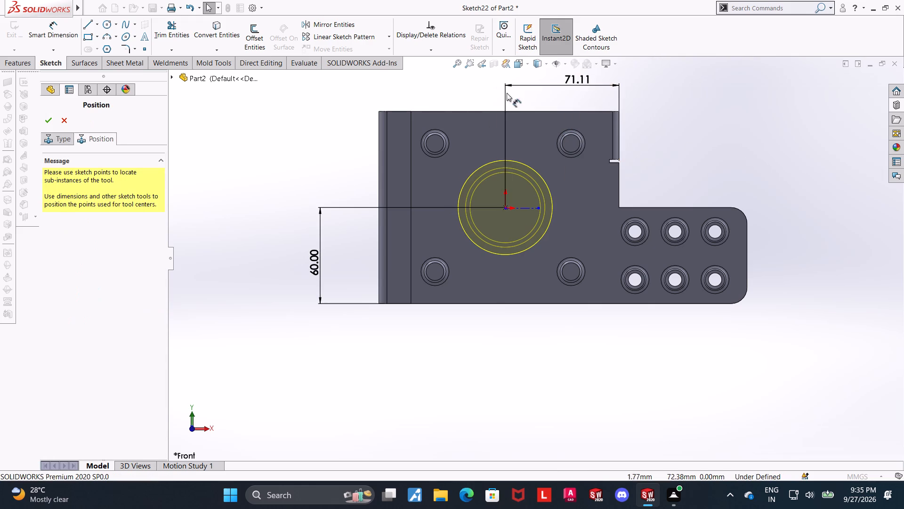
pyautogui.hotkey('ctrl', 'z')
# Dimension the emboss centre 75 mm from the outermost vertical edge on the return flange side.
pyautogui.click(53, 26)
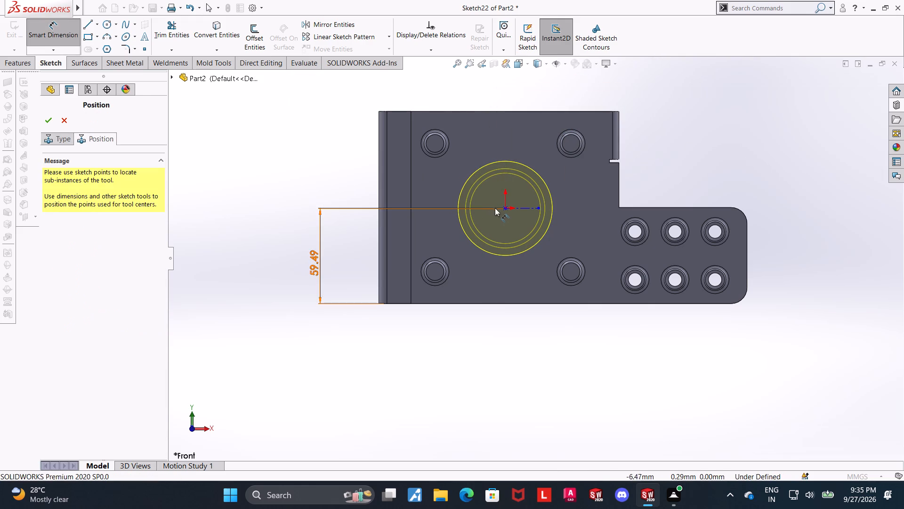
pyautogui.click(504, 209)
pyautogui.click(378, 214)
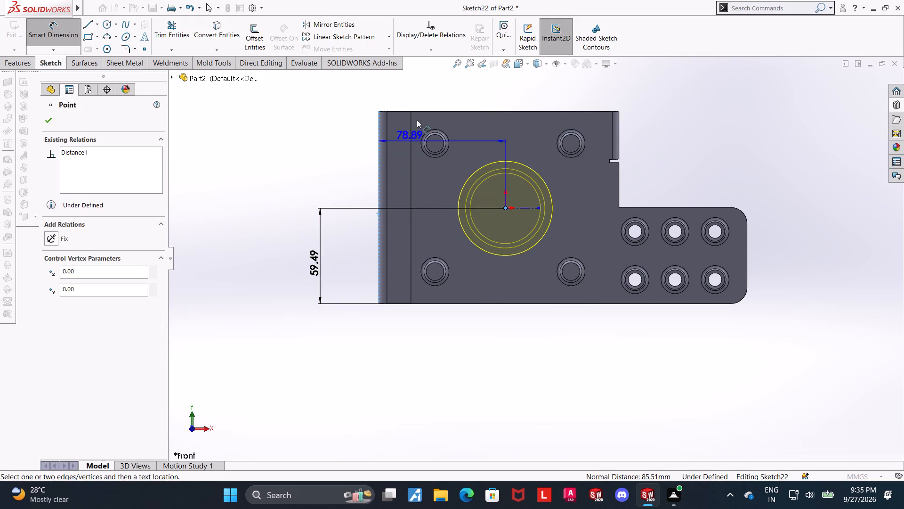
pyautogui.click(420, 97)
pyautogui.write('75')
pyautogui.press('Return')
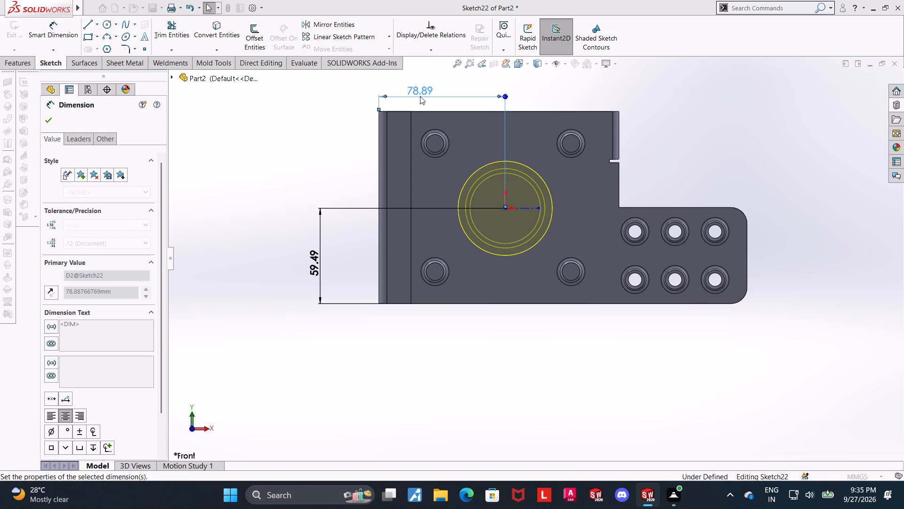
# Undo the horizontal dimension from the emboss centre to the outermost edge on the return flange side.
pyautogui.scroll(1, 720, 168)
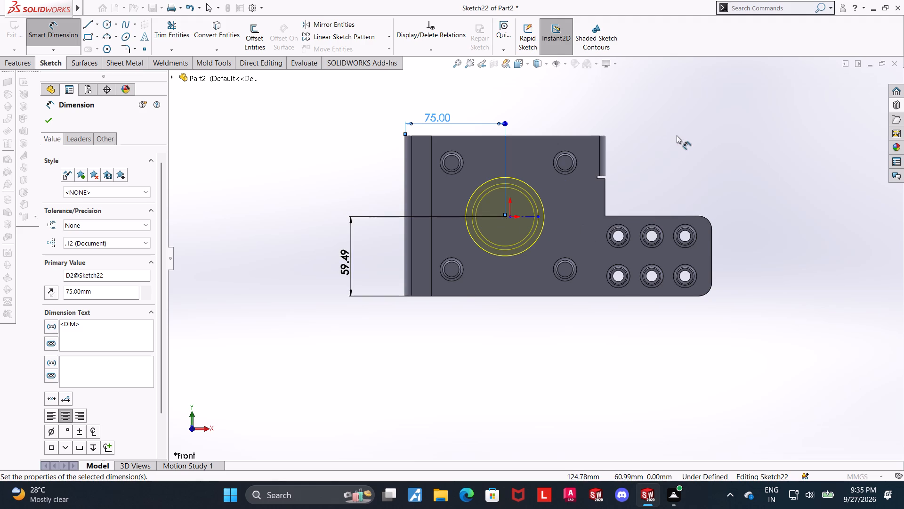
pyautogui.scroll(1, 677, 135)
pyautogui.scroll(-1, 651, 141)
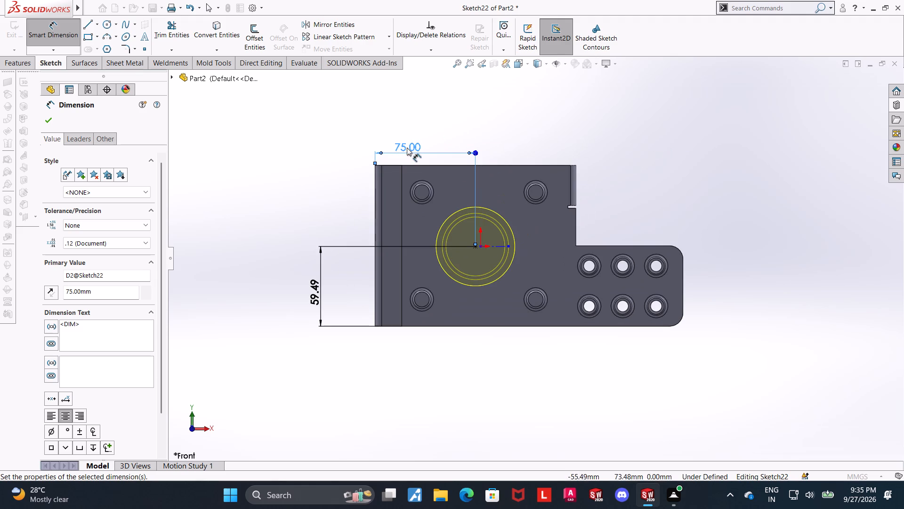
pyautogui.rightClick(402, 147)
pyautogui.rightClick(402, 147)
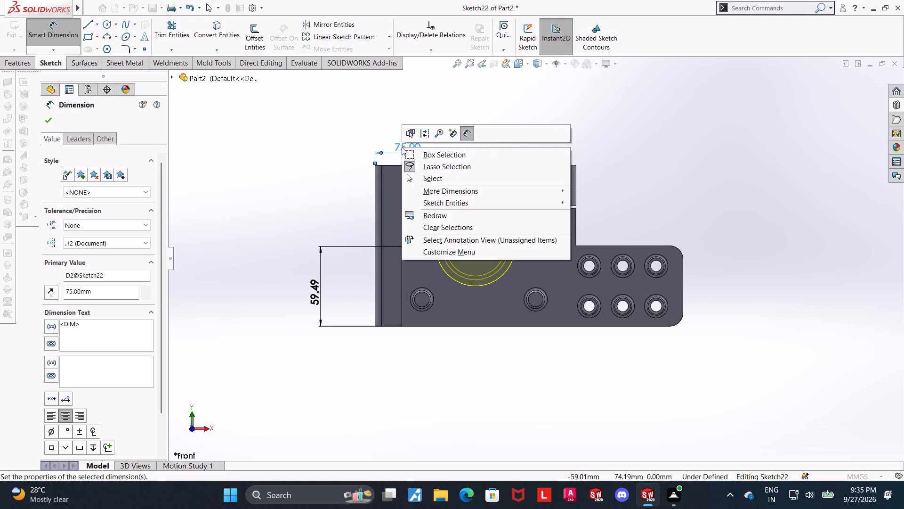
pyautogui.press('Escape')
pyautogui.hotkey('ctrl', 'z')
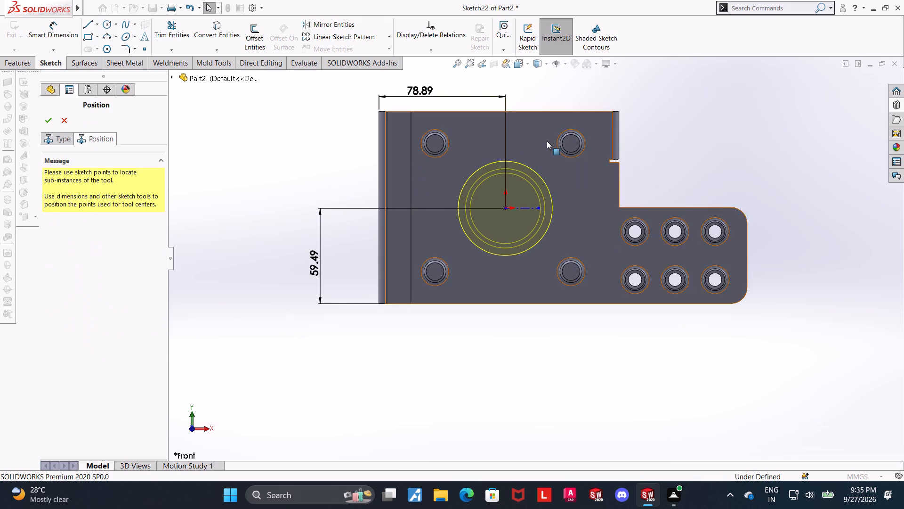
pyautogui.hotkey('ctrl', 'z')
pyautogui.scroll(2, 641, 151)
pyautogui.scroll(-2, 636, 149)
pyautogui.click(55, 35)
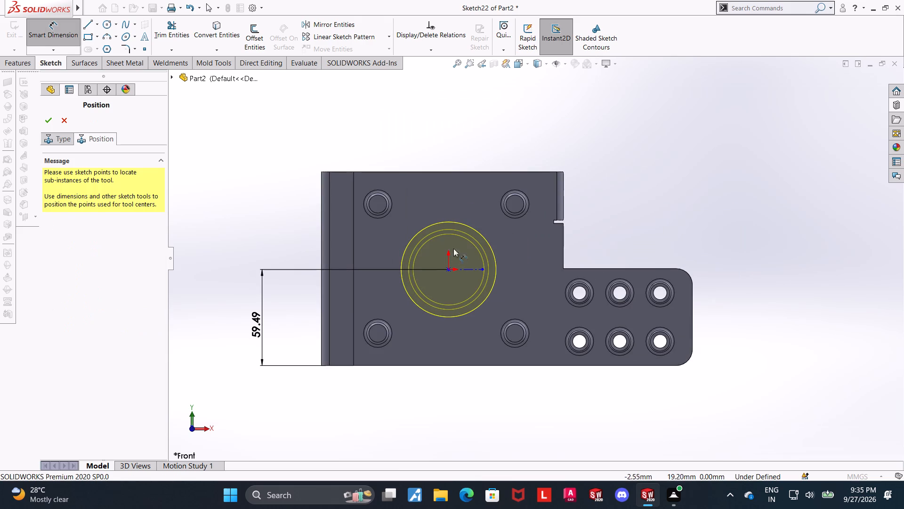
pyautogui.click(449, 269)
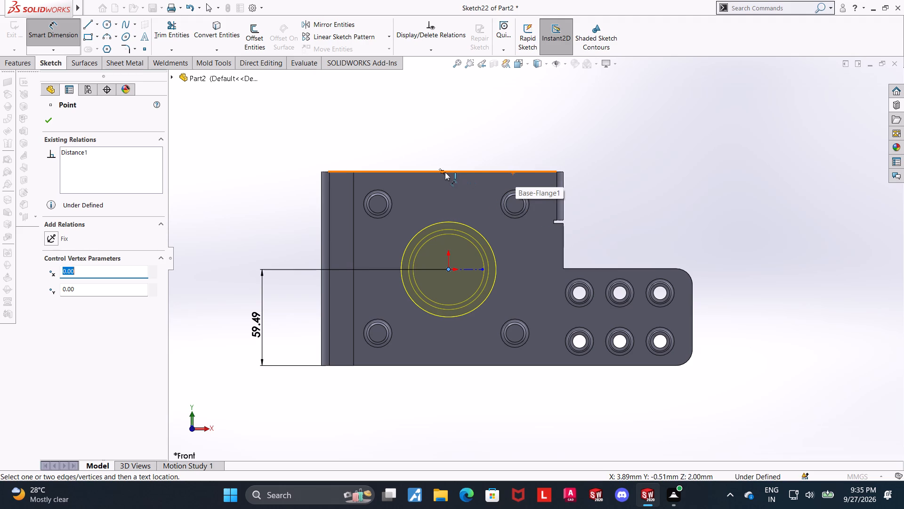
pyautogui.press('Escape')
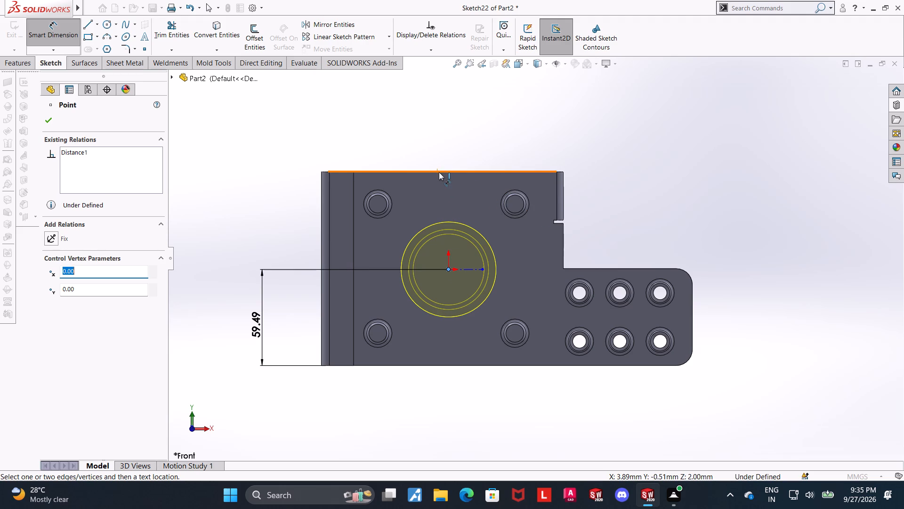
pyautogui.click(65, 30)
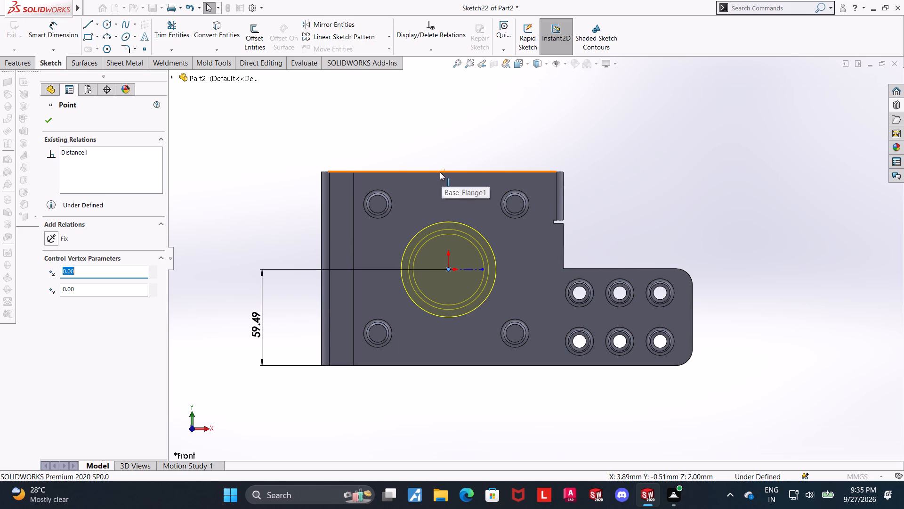
# Add a Vertical relation between the emboss centre and the midpoint of the plate's upper edge, and finish the forming tool feature.
pyautogui.click(442, 172)
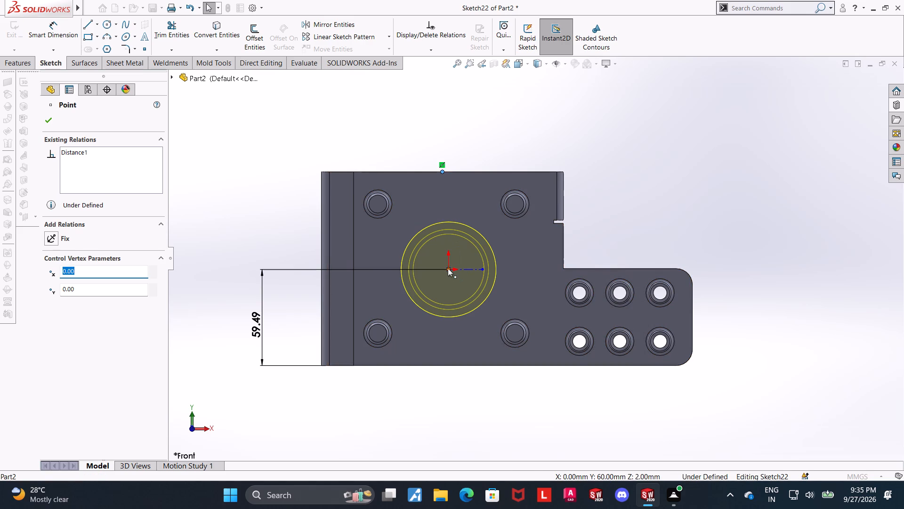
pyautogui.keyDown('ctrl'); pyautogui.click(448, 269); pyautogui.keyUp('ctrl')
pyautogui.click(54, 298)
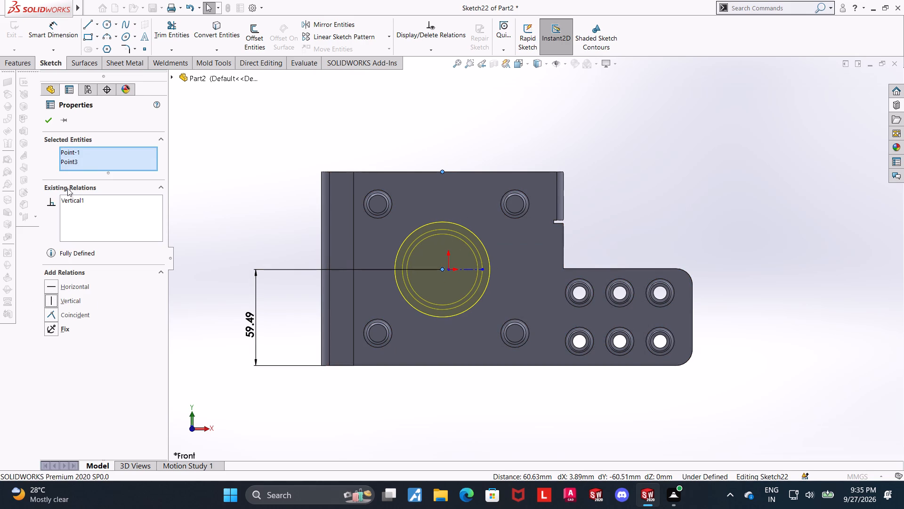
pyautogui.click(52, 121)
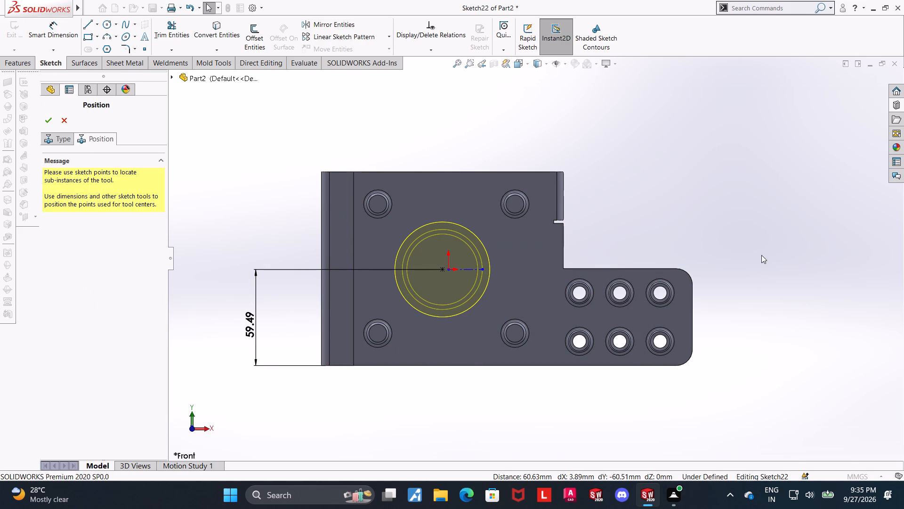
pyautogui.moveTo(721, 270); pyautogui.dragTo(704, 278, button='middle')
pyautogui.click(43, 121)
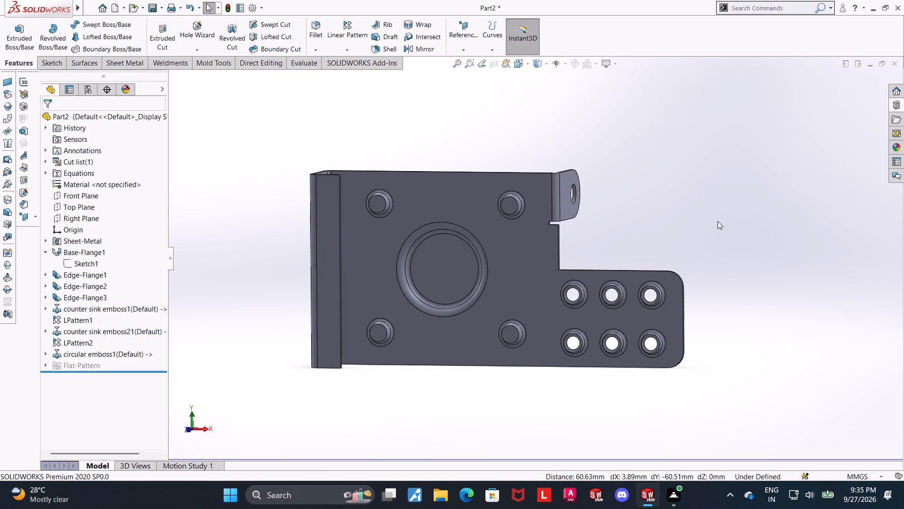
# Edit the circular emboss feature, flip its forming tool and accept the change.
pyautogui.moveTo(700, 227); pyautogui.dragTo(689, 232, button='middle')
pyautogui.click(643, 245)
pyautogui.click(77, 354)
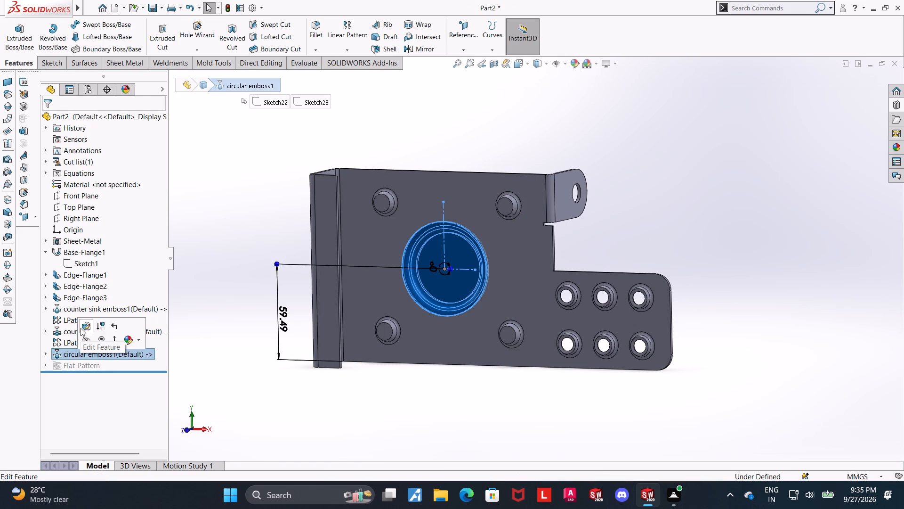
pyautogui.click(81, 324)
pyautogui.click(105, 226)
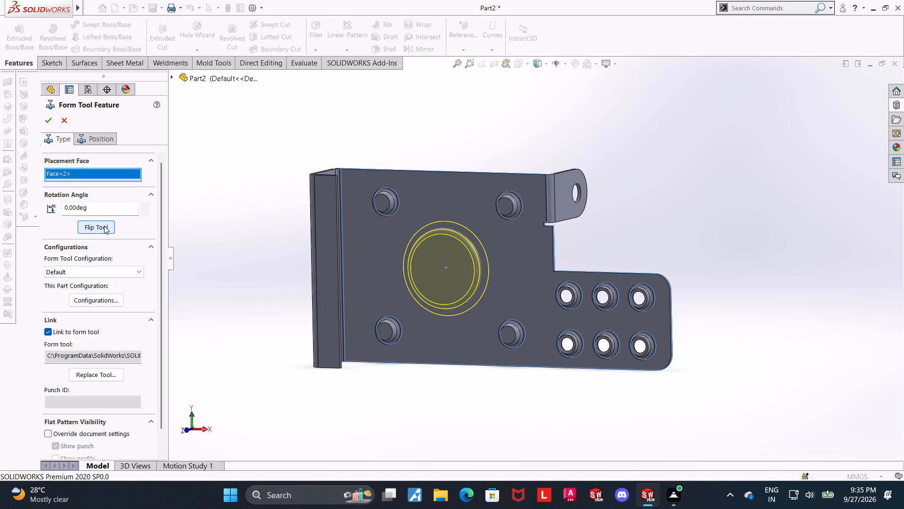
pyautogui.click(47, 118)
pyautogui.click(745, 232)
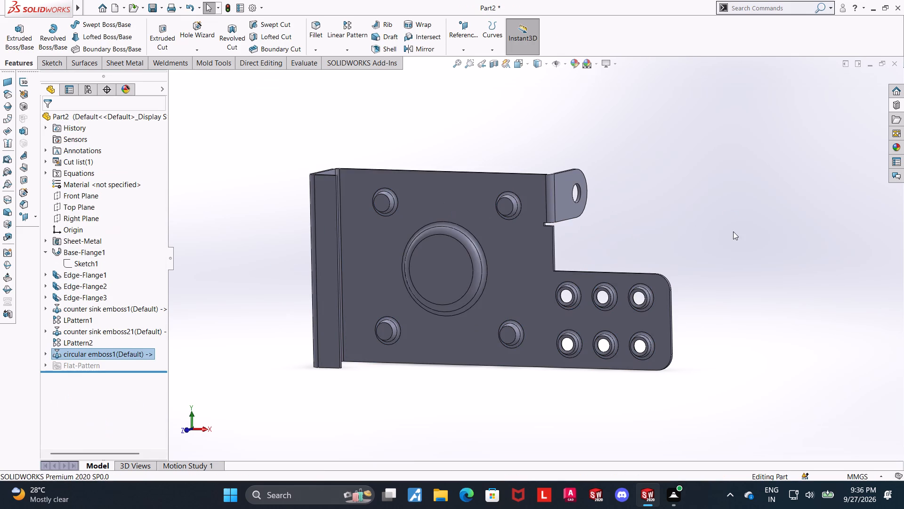
# Unfold all the bends of the part, with the large plate face as the fixed face.
pyautogui.moveTo(710, 235); pyautogui.dragTo(706, 253, button='middle')
pyautogui.moveTo(678, 222); pyautogui.dragTo(693, 211, button='middle')
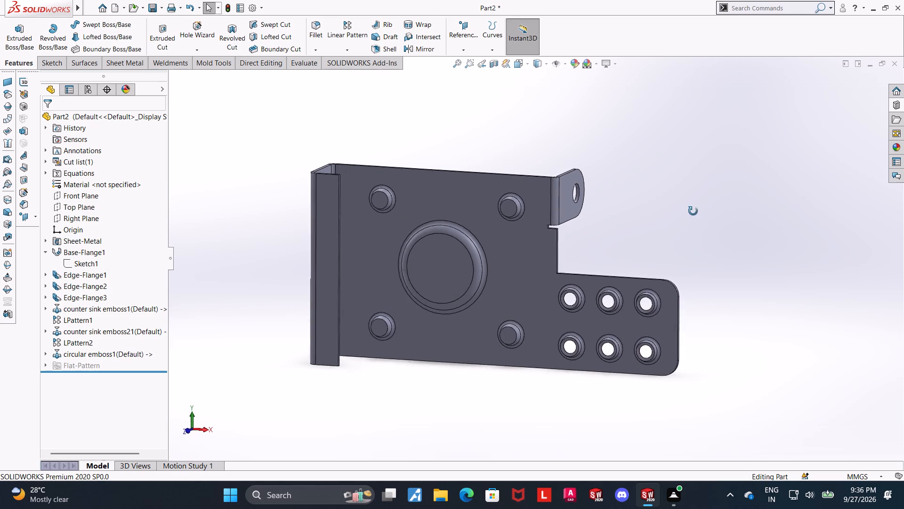
pyautogui.moveTo(693, 211); pyautogui.dragTo(709, 190, button='middle')
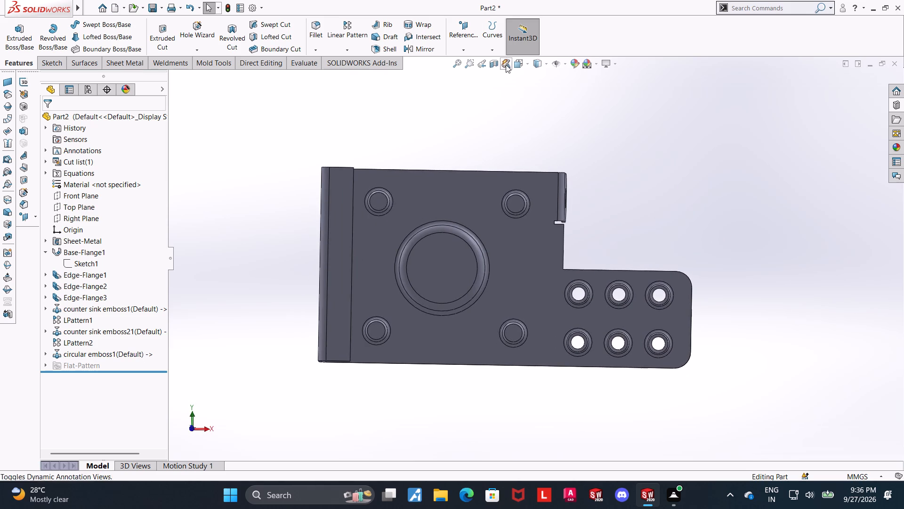
pyautogui.click(519, 63)
pyautogui.click(426, 291)
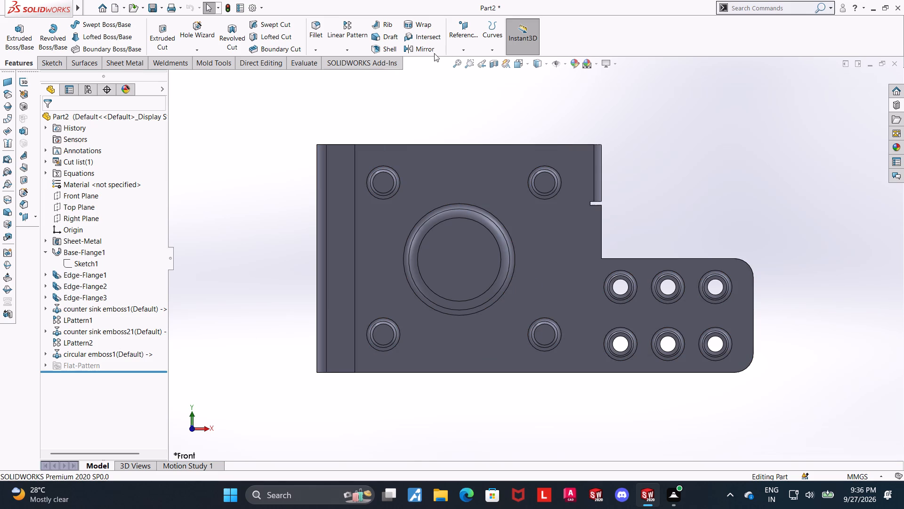
pyautogui.click(126, 67)
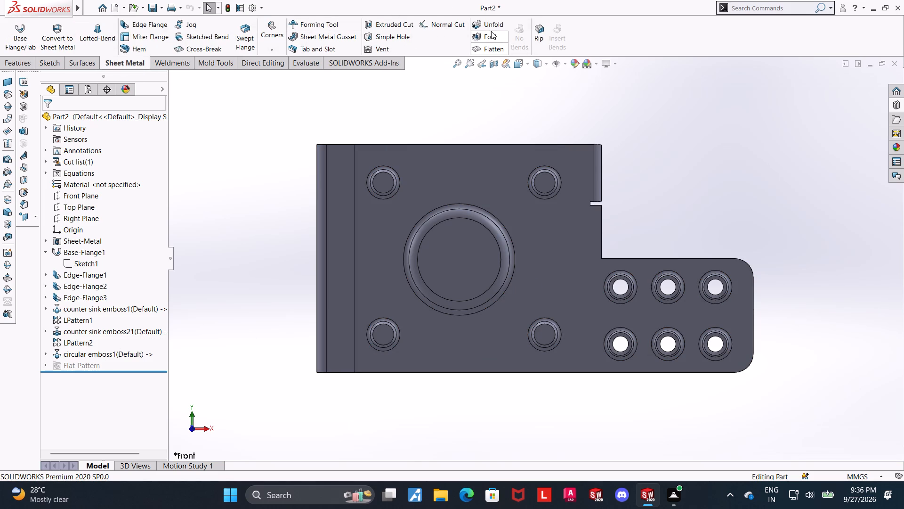
pyautogui.click(490, 25)
pyautogui.click(566, 225)
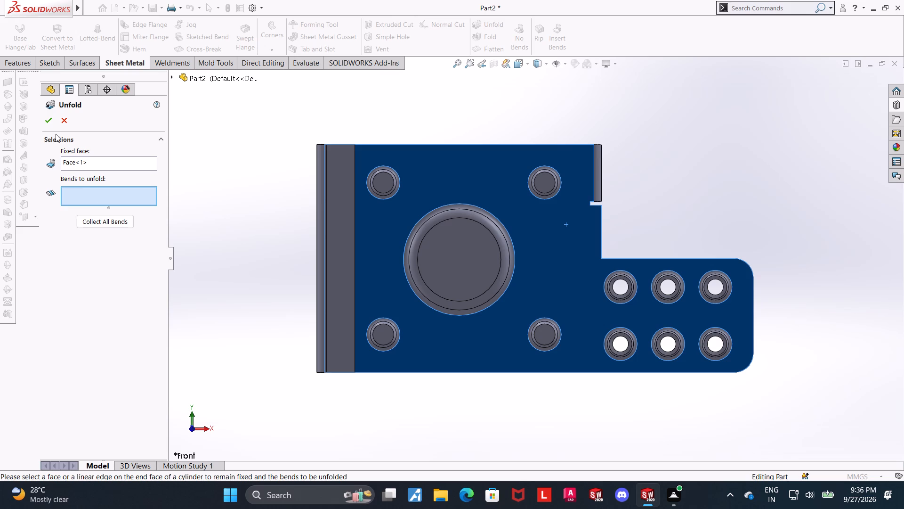
pyautogui.click(96, 220)
pyautogui.click(48, 116)
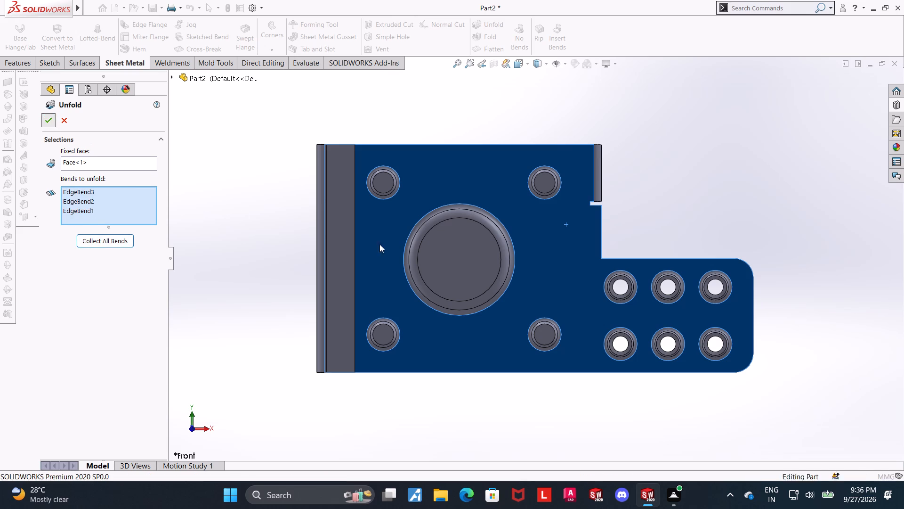
pyautogui.scroll(1, 783, 225)
pyautogui.click(775, 247)
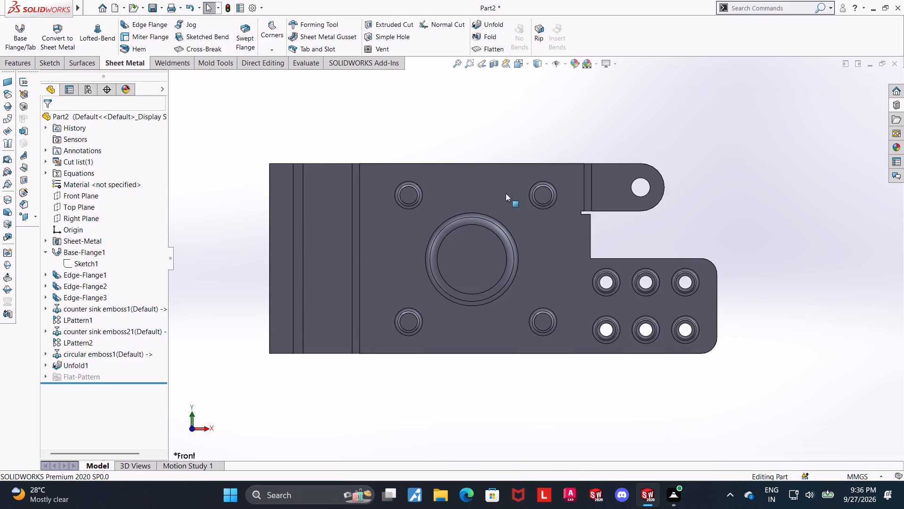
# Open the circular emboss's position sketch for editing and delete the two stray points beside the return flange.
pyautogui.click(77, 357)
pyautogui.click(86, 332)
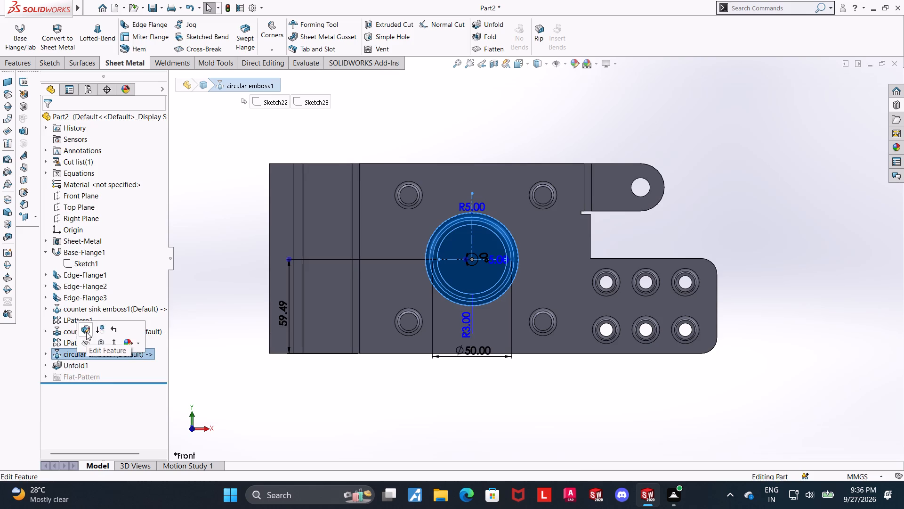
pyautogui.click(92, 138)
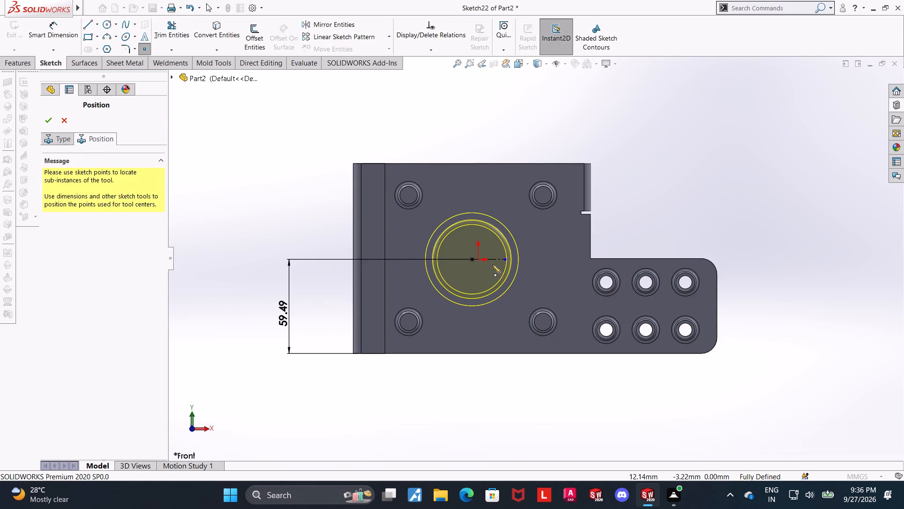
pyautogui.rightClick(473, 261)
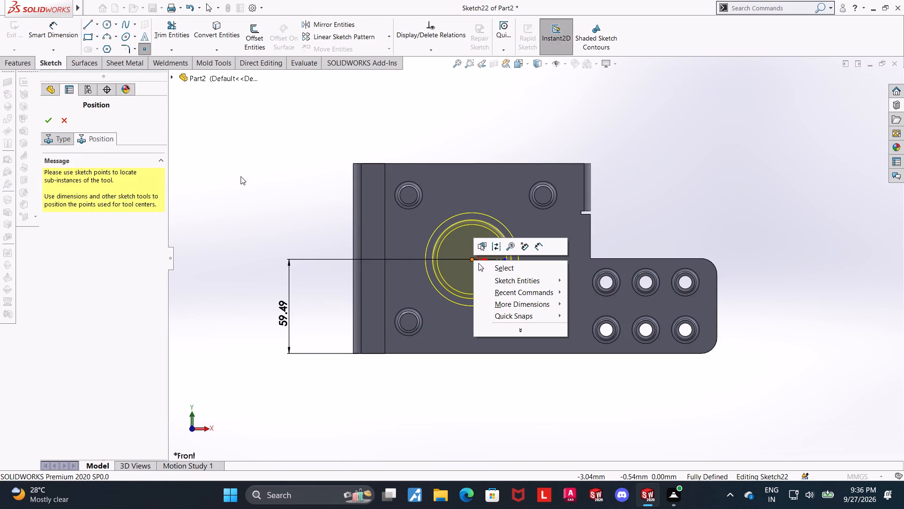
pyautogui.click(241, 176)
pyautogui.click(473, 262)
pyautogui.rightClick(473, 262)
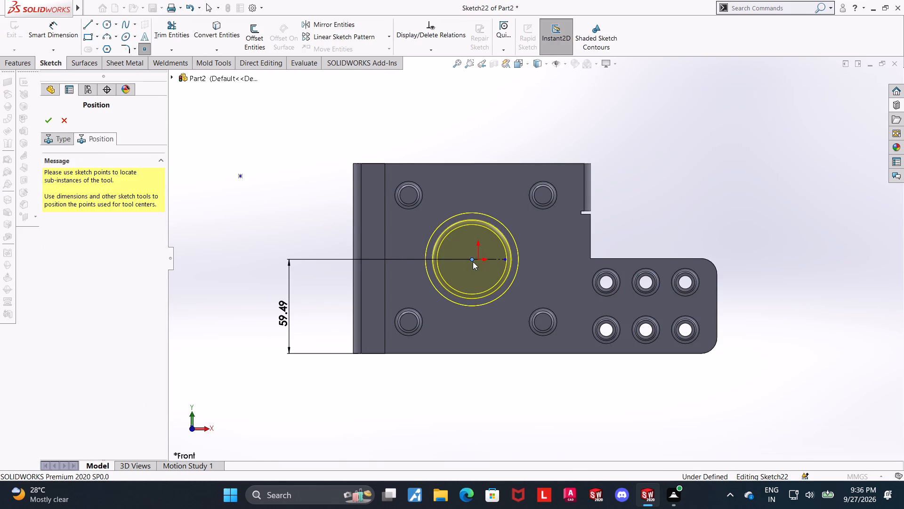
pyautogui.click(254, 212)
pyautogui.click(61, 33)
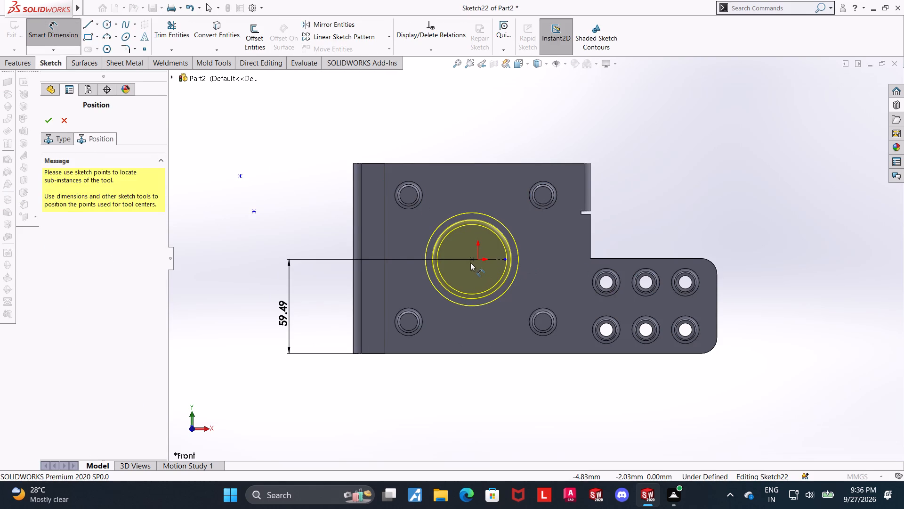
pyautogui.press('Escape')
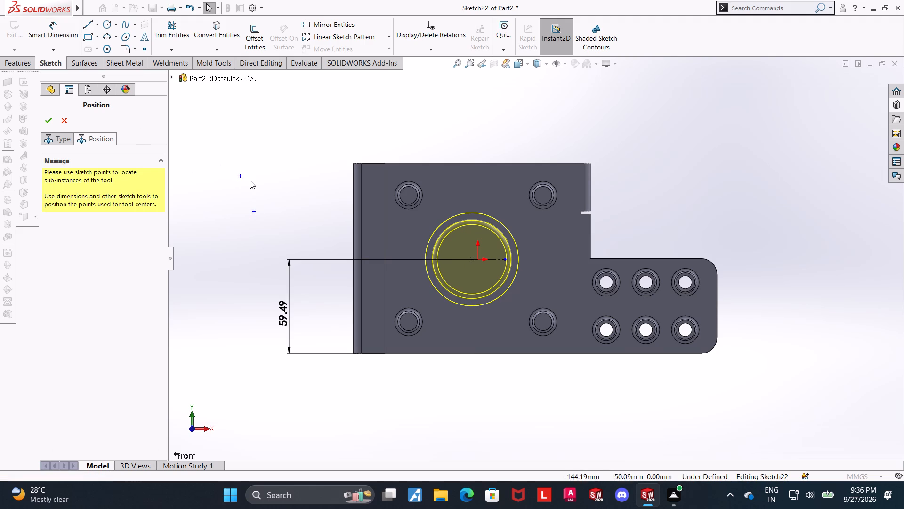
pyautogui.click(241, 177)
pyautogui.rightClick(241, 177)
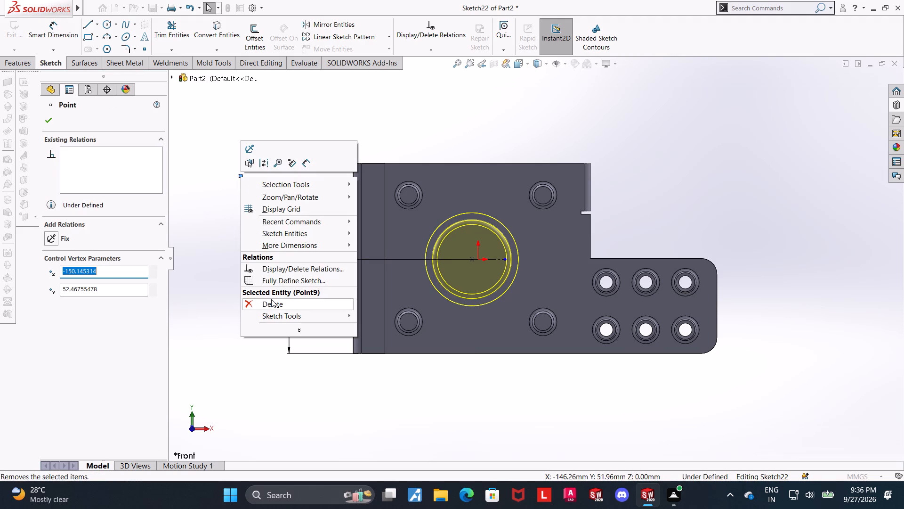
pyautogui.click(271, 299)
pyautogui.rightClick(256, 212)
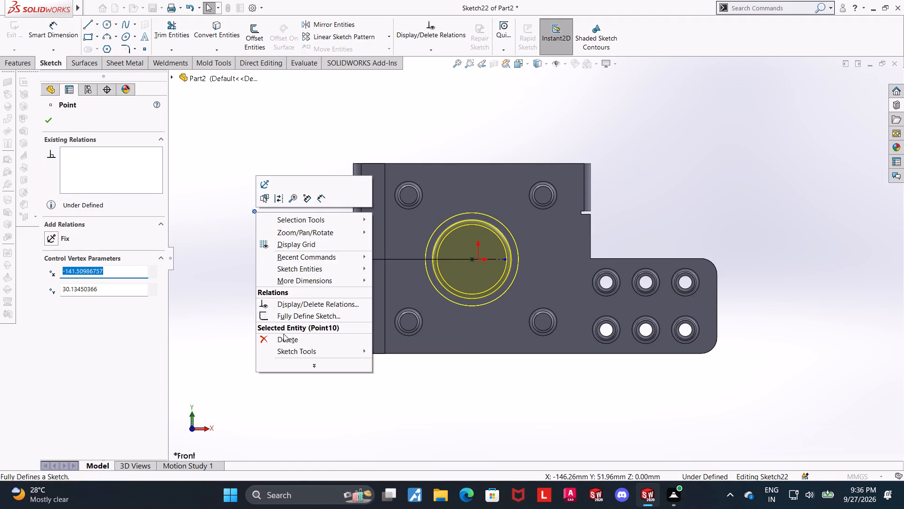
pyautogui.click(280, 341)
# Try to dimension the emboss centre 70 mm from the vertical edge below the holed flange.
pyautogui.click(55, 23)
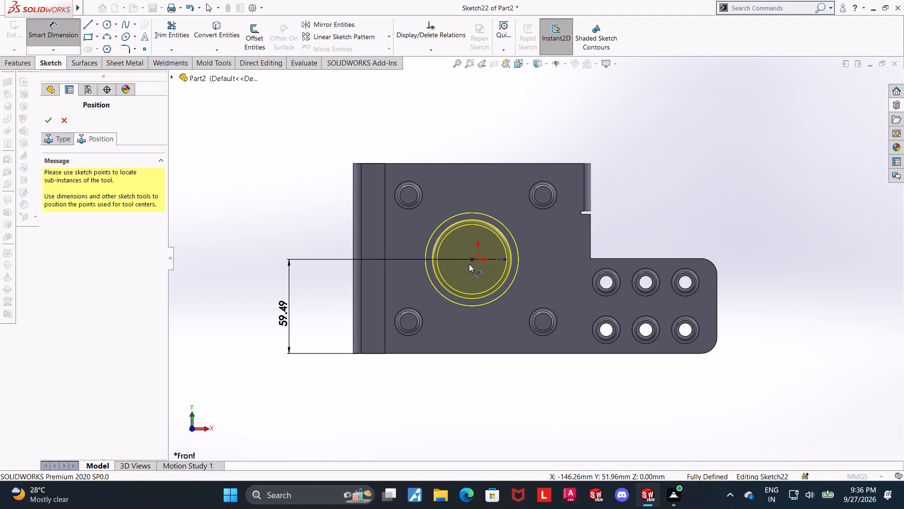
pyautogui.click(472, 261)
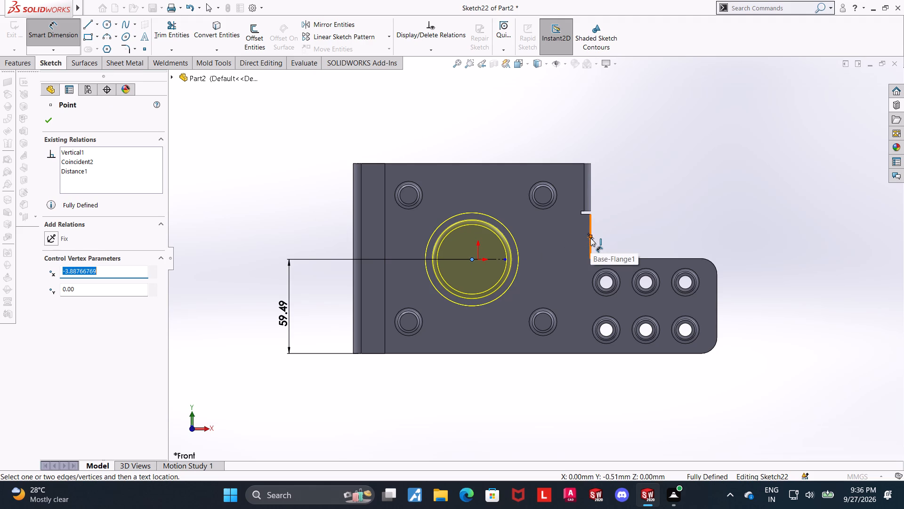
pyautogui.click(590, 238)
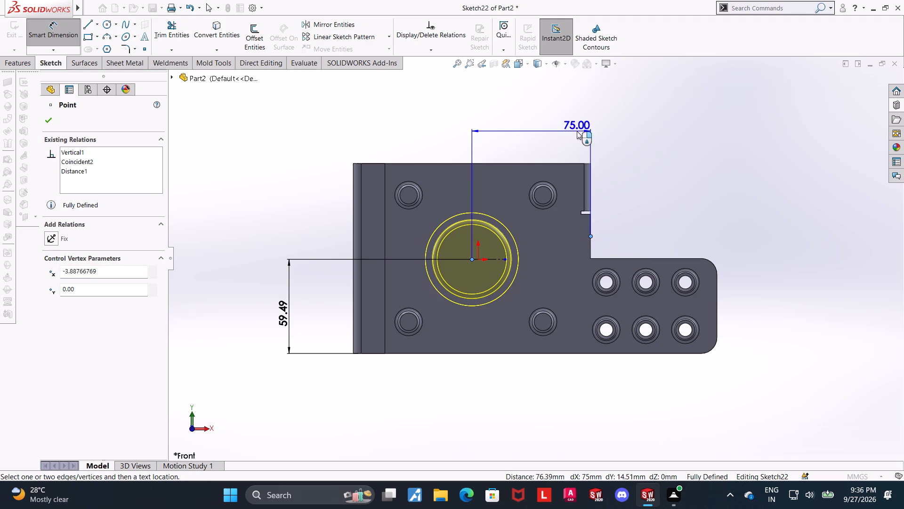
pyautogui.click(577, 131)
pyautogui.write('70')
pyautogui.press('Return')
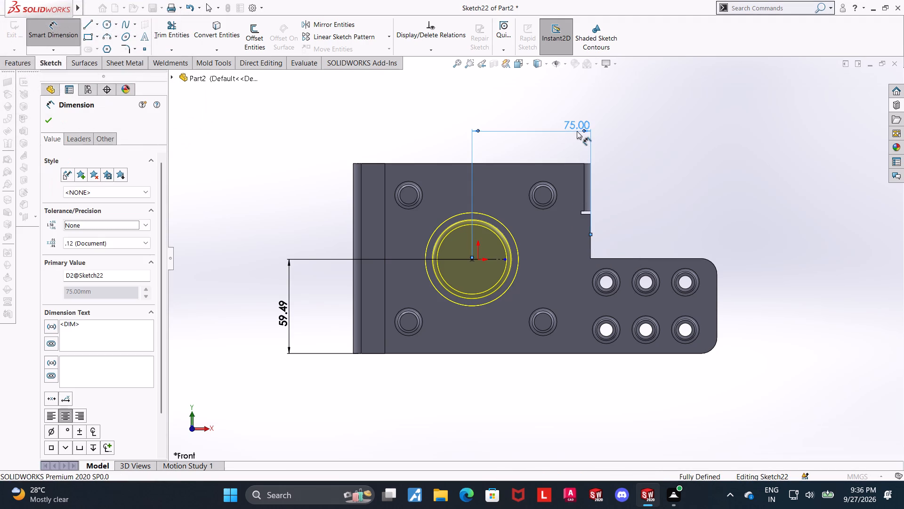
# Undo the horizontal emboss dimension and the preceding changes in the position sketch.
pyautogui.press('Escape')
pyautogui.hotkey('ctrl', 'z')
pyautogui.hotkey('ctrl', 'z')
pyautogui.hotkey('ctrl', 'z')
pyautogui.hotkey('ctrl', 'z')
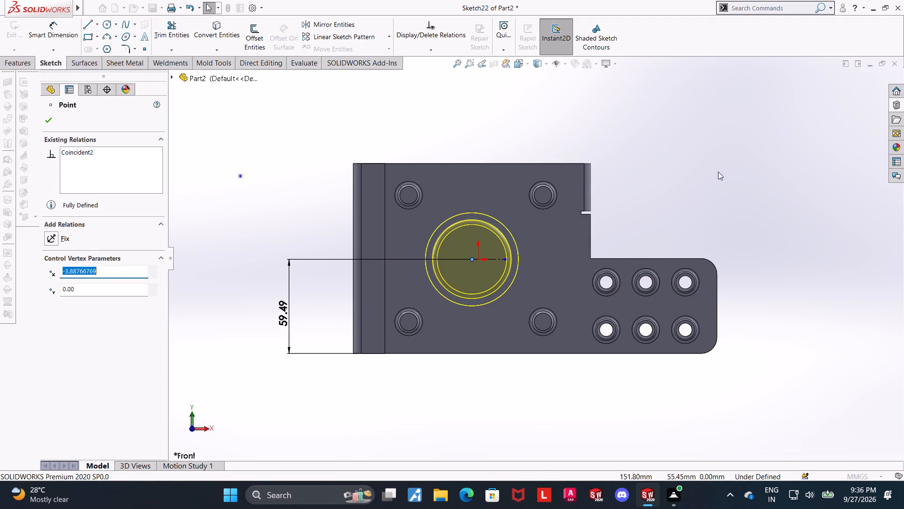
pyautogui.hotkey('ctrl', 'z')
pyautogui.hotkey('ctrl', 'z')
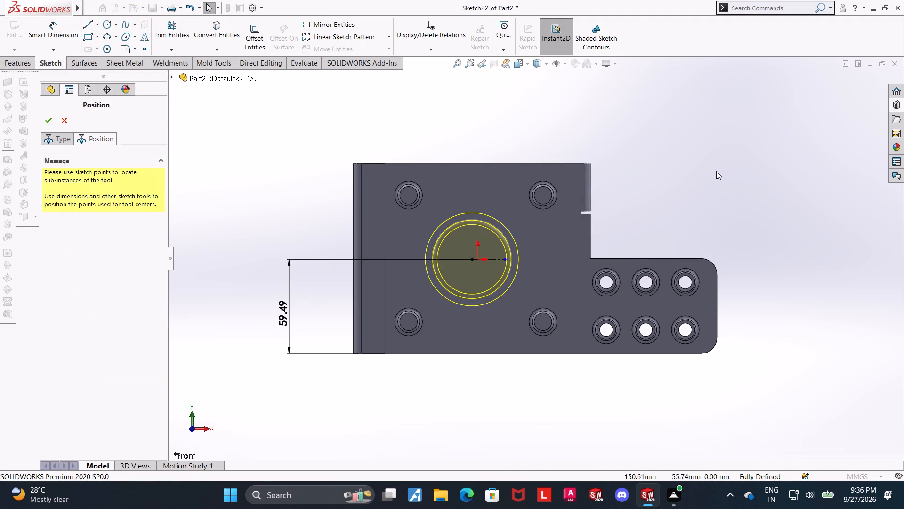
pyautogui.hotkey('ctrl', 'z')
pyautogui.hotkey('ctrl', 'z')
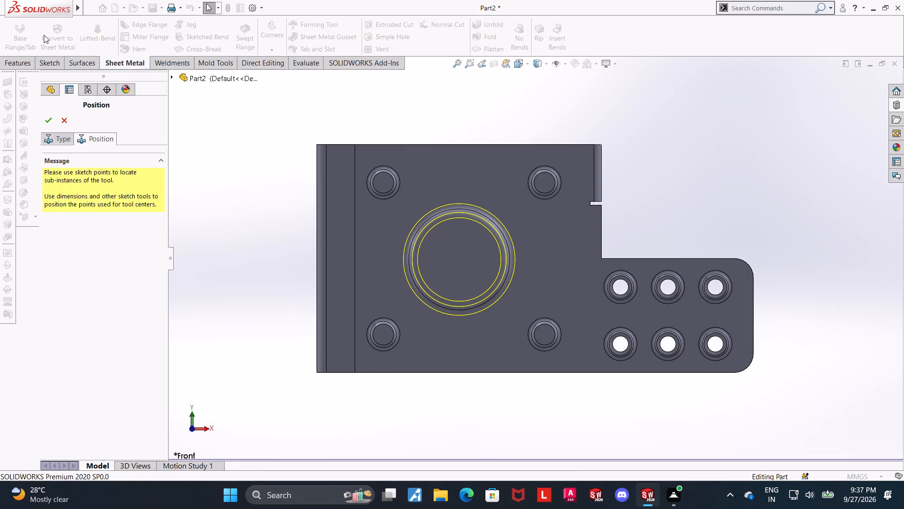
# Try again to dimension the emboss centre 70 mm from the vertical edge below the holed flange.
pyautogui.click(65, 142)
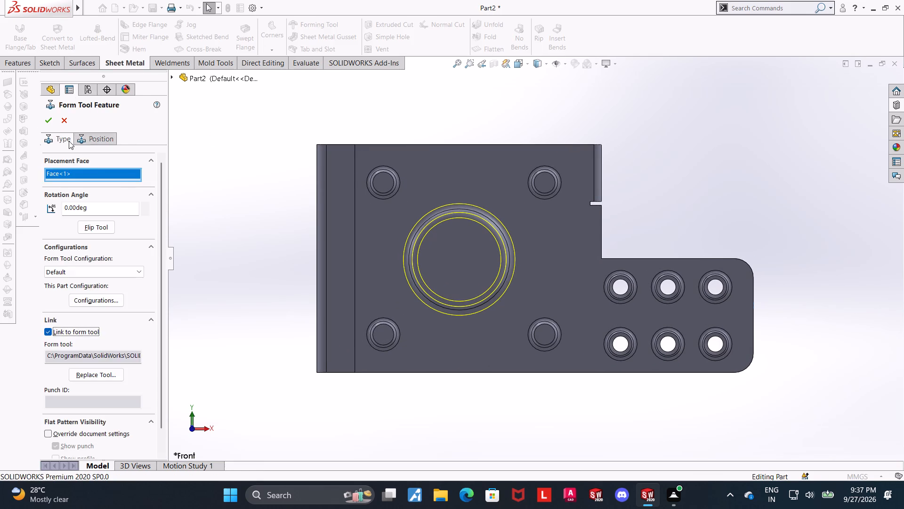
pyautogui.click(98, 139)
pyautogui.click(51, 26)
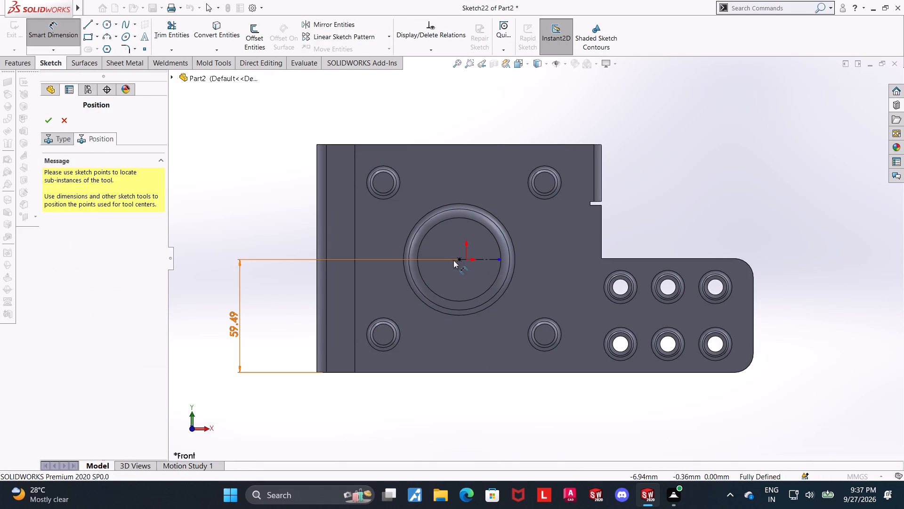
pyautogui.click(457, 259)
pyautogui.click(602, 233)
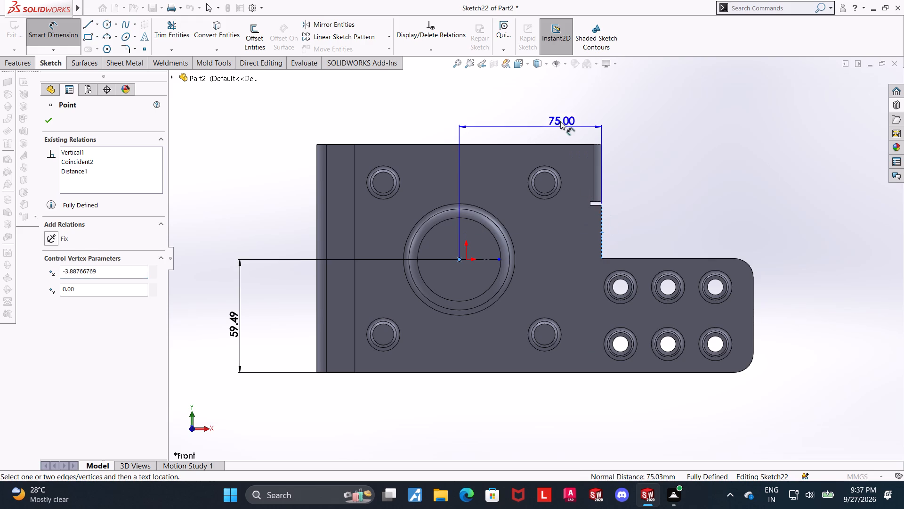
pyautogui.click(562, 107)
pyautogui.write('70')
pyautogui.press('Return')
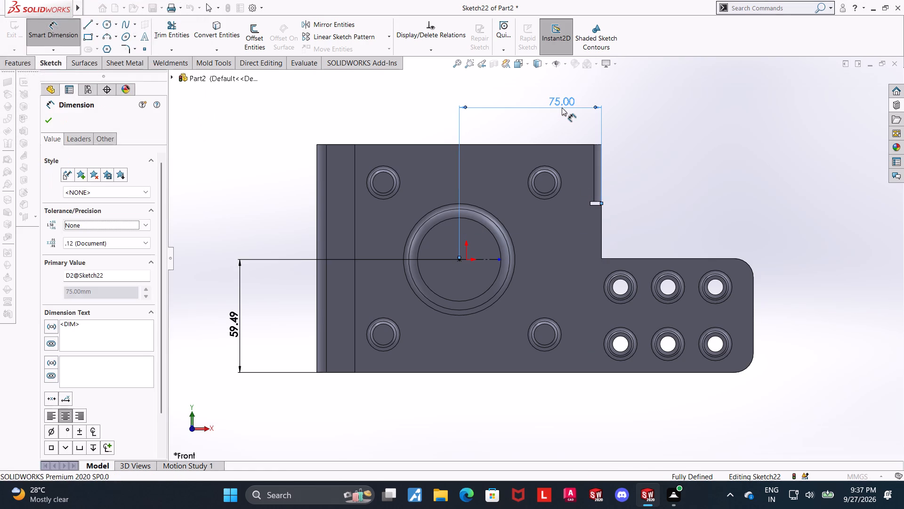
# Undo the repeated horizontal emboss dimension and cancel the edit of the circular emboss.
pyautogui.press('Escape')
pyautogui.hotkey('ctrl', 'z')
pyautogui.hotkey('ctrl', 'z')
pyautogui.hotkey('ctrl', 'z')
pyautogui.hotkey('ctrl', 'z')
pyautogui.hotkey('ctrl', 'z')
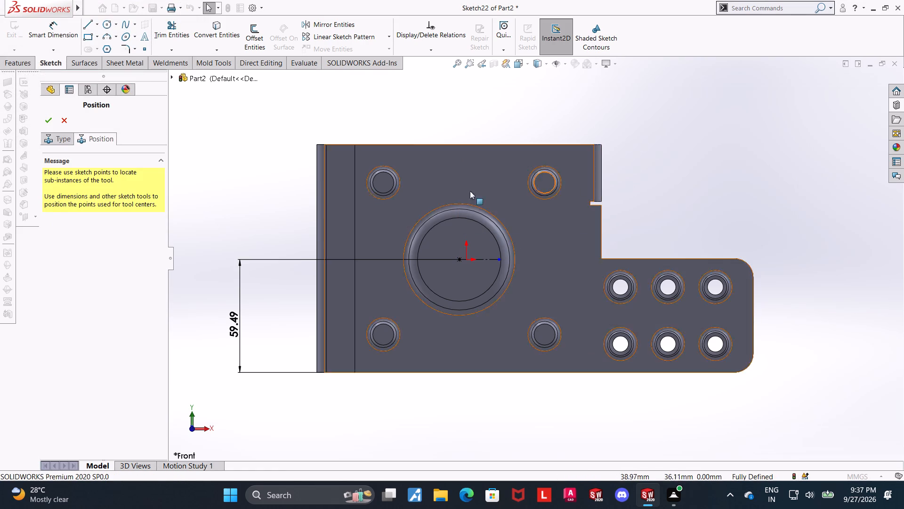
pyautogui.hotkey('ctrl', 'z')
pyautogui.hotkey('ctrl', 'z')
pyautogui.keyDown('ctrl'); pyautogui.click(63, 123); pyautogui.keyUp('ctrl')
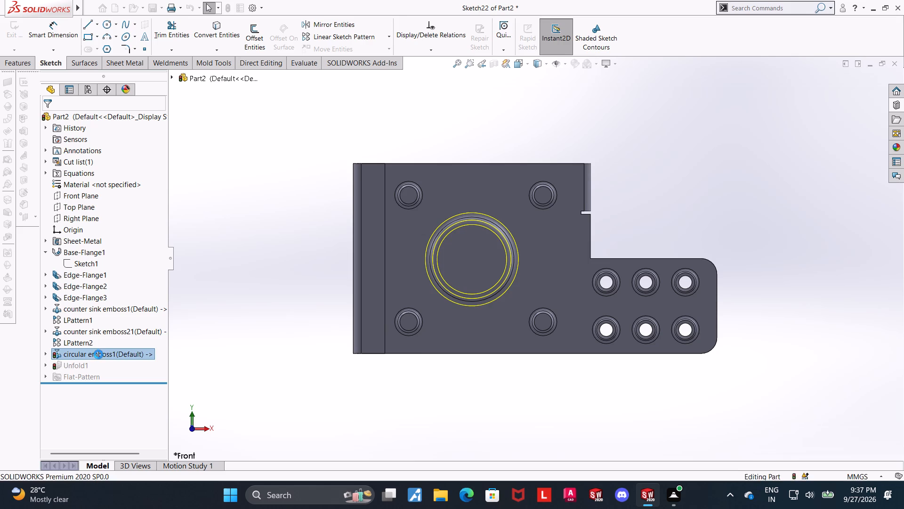
# Delete the circular emboss feature from the part.
pyautogui.rightClick(106, 355)
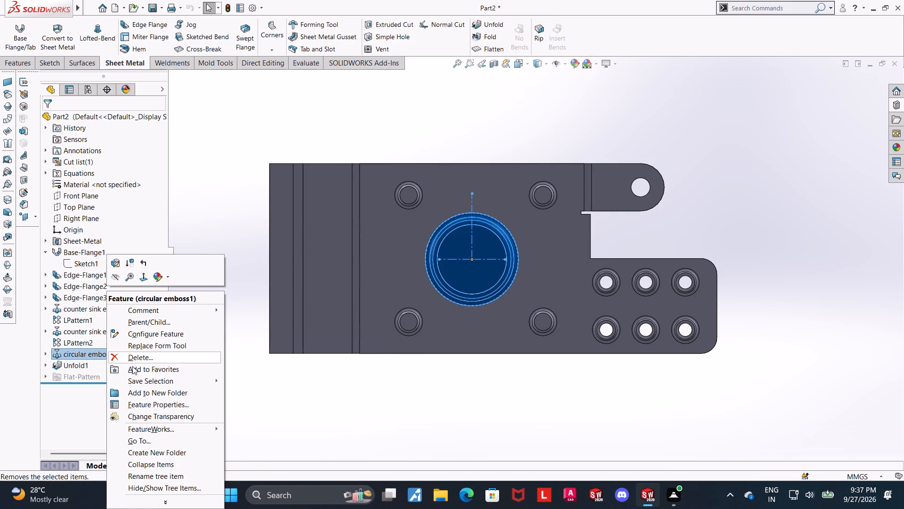
pyautogui.click(134, 360)
pyautogui.click(517, 179)
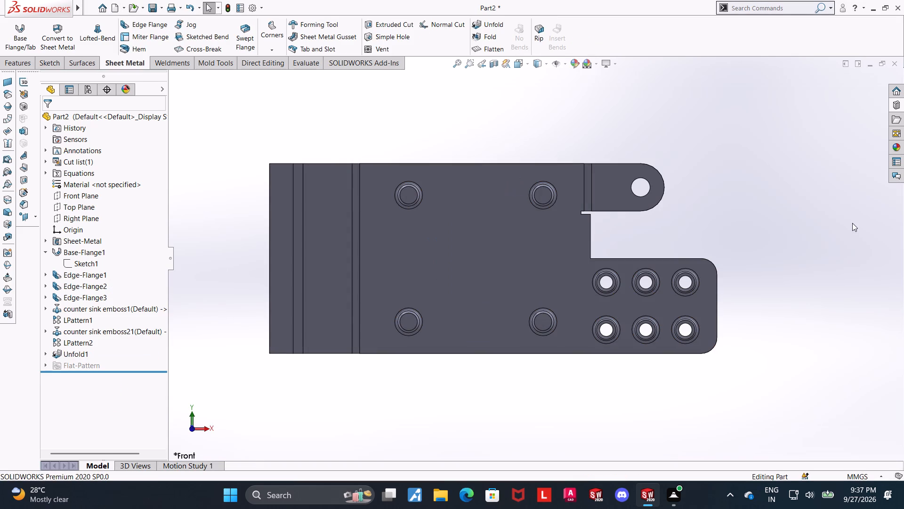
pyautogui.click(850, 222)
# Examine the unfolded part from several angles, including the emboss side and the flange areas.
pyautogui.moveTo(770, 192); pyautogui.dragTo(854, 278, button='middle')
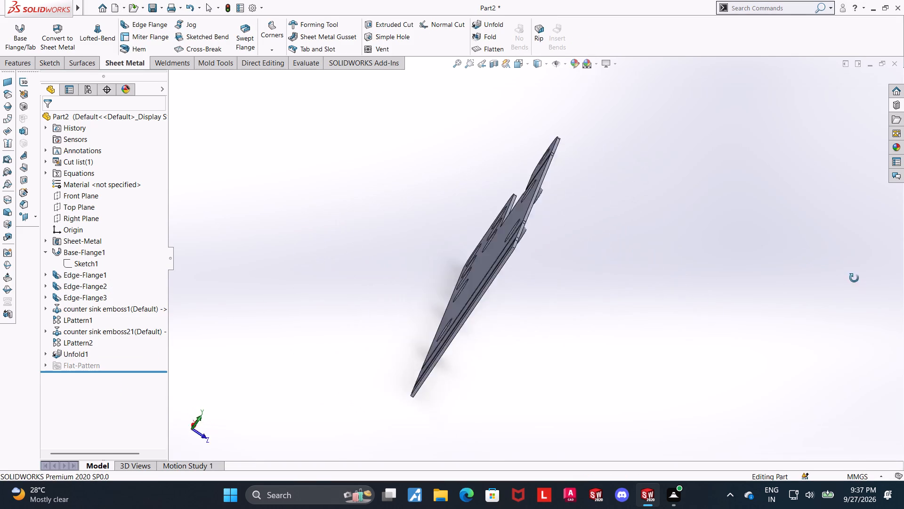
pyautogui.moveTo(854, 278); pyautogui.dragTo(725, 183, button='middle')
pyautogui.click(516, 64)
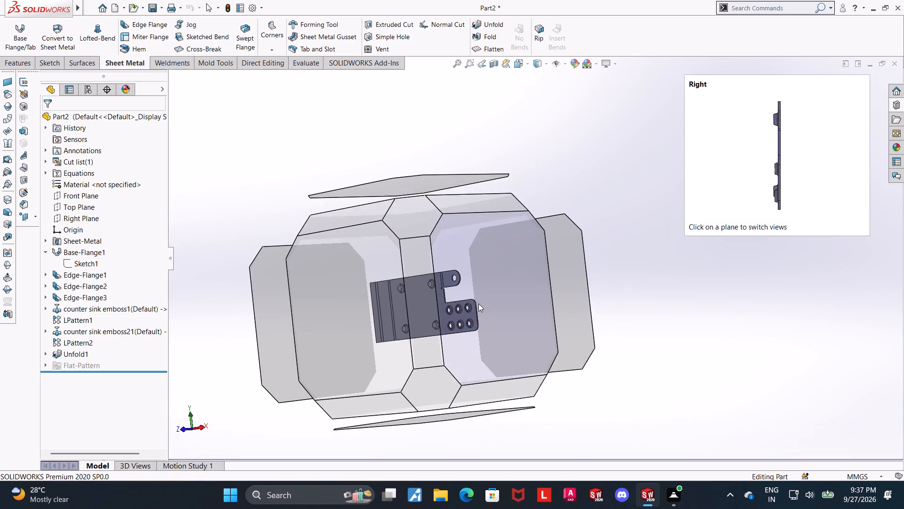
pyautogui.click(478, 304)
pyautogui.scroll(2, 685, 304)
pyautogui.moveTo(639, 303); pyautogui.dragTo(718, 298, button='middle')
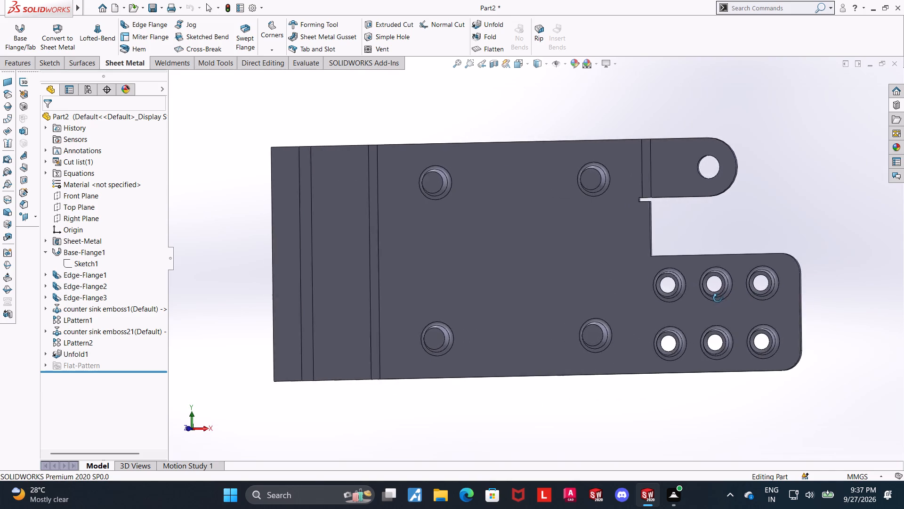
pyautogui.moveTo(718, 298); pyautogui.dragTo(726, 298, button='middle')
pyautogui.scroll(3, 732, 307)
pyautogui.moveTo(720, 316); pyautogui.dragTo(669, 380, button='middle')
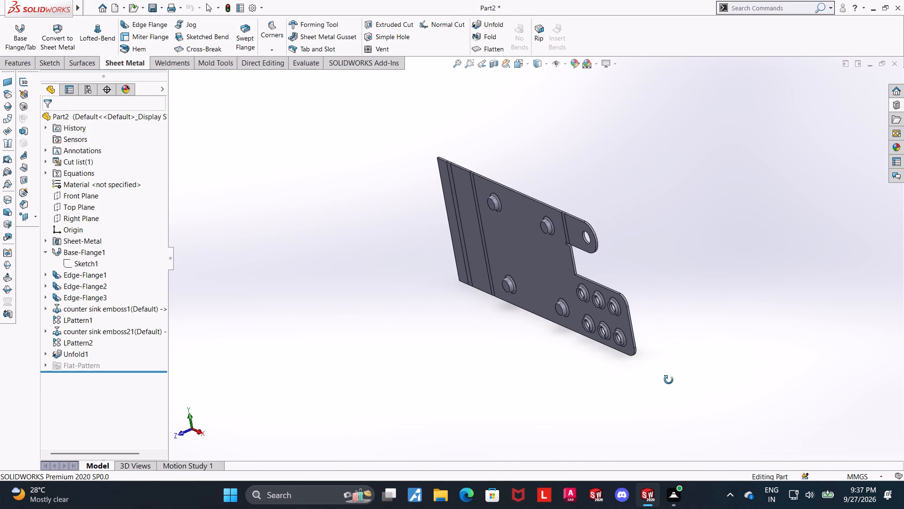
pyautogui.moveTo(669, 380); pyautogui.dragTo(799, 298, button='middle')
pyautogui.moveTo(589, 302); pyautogui.dragTo(510, 390, button='middle')
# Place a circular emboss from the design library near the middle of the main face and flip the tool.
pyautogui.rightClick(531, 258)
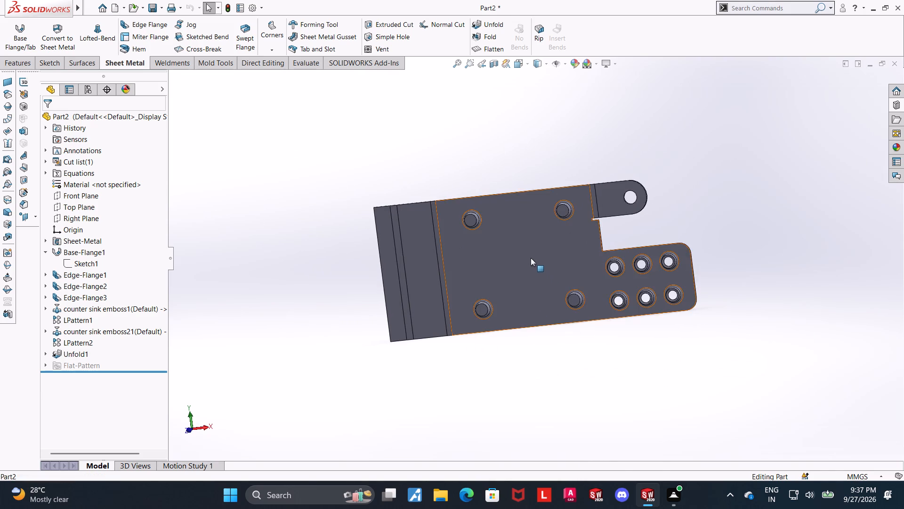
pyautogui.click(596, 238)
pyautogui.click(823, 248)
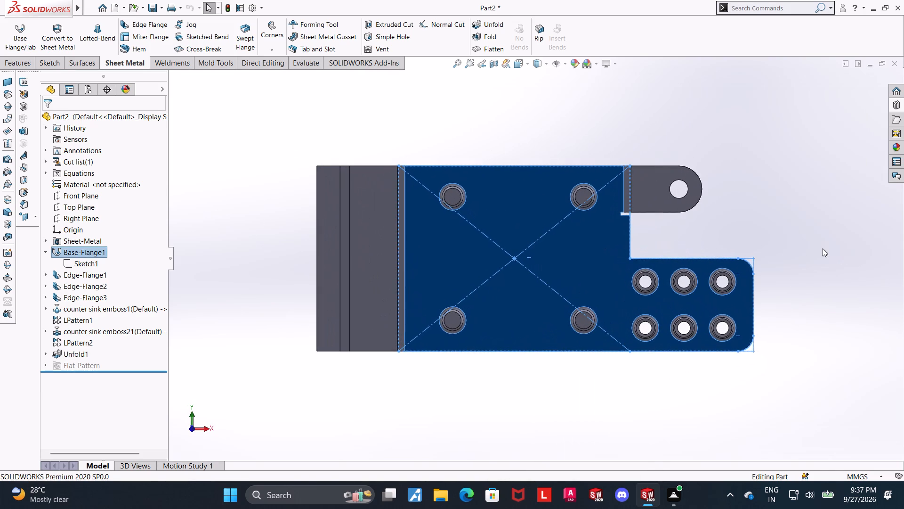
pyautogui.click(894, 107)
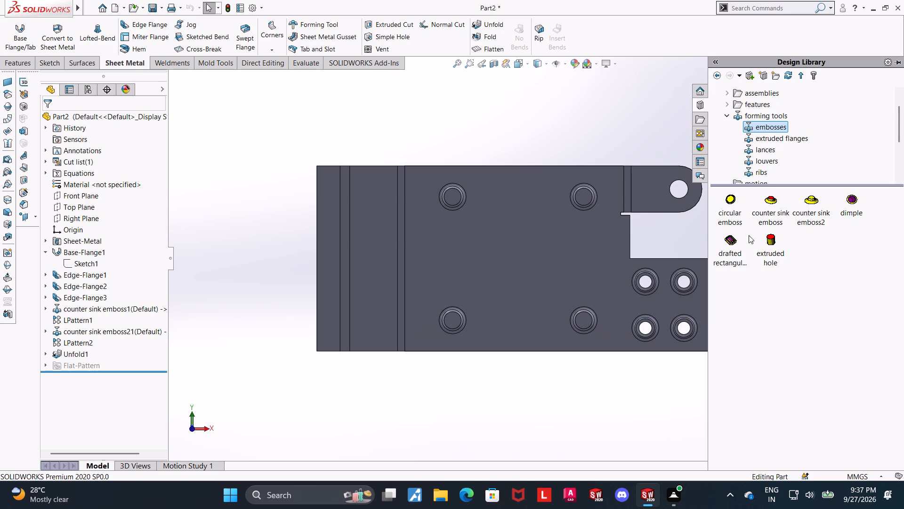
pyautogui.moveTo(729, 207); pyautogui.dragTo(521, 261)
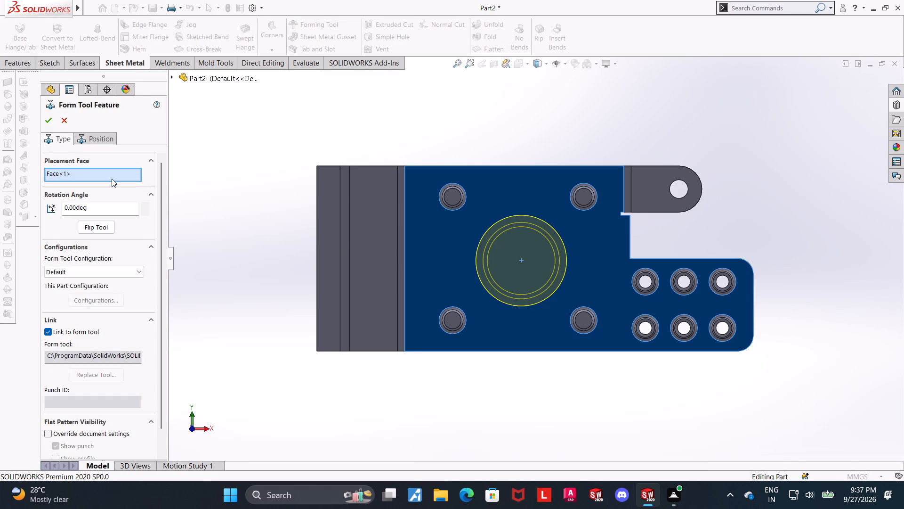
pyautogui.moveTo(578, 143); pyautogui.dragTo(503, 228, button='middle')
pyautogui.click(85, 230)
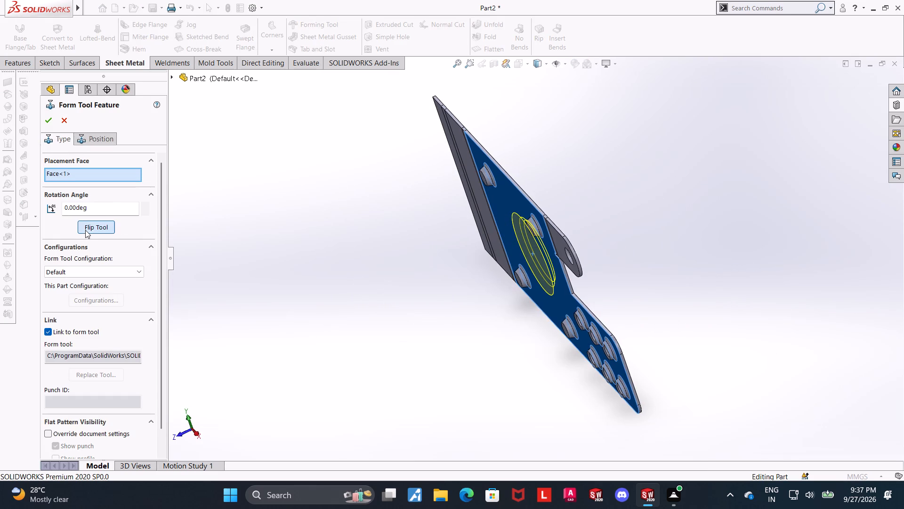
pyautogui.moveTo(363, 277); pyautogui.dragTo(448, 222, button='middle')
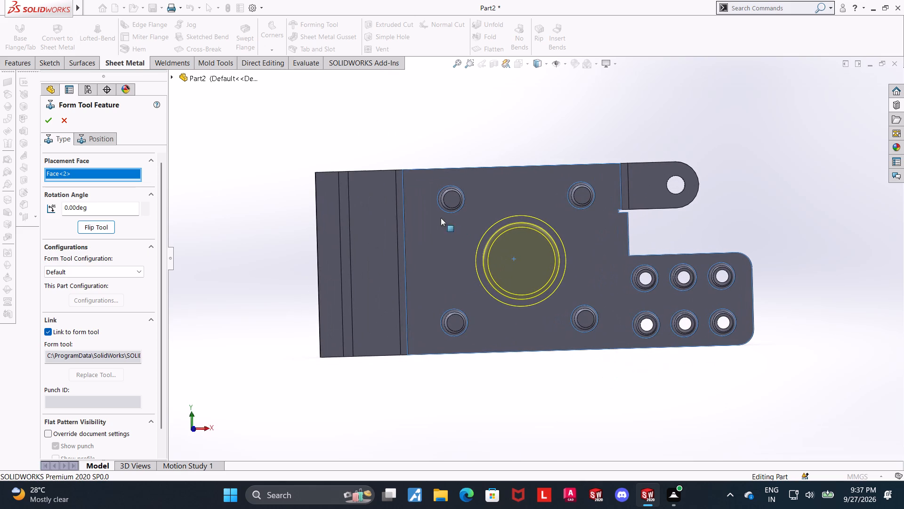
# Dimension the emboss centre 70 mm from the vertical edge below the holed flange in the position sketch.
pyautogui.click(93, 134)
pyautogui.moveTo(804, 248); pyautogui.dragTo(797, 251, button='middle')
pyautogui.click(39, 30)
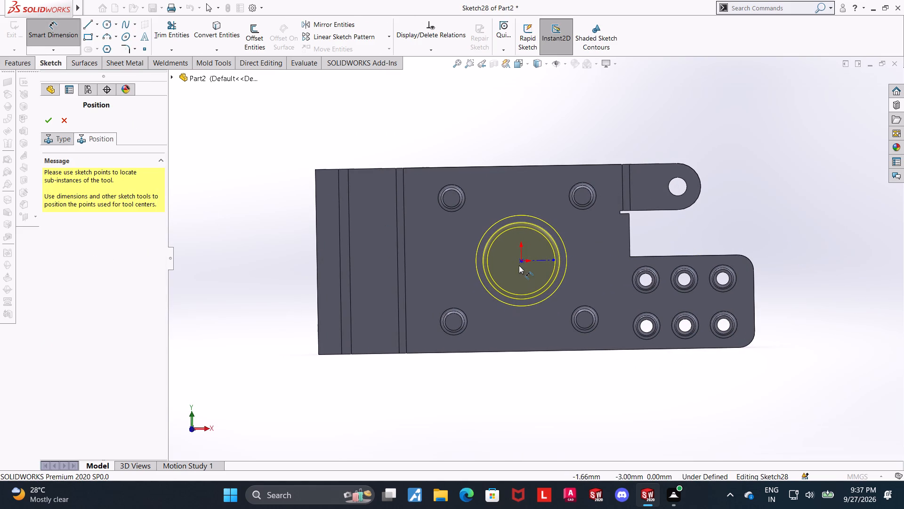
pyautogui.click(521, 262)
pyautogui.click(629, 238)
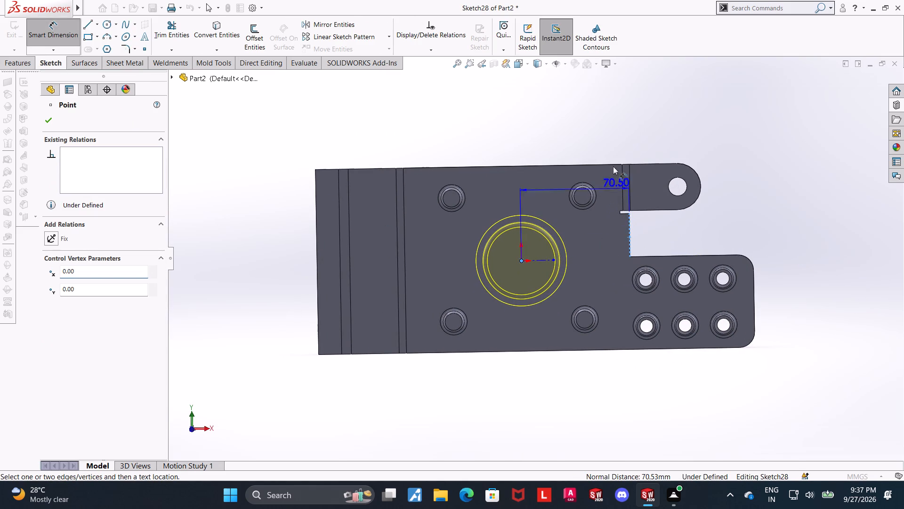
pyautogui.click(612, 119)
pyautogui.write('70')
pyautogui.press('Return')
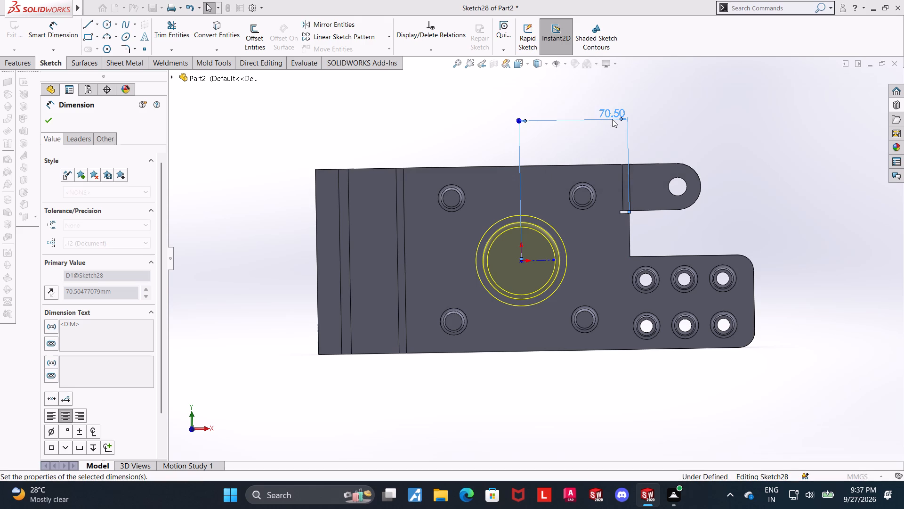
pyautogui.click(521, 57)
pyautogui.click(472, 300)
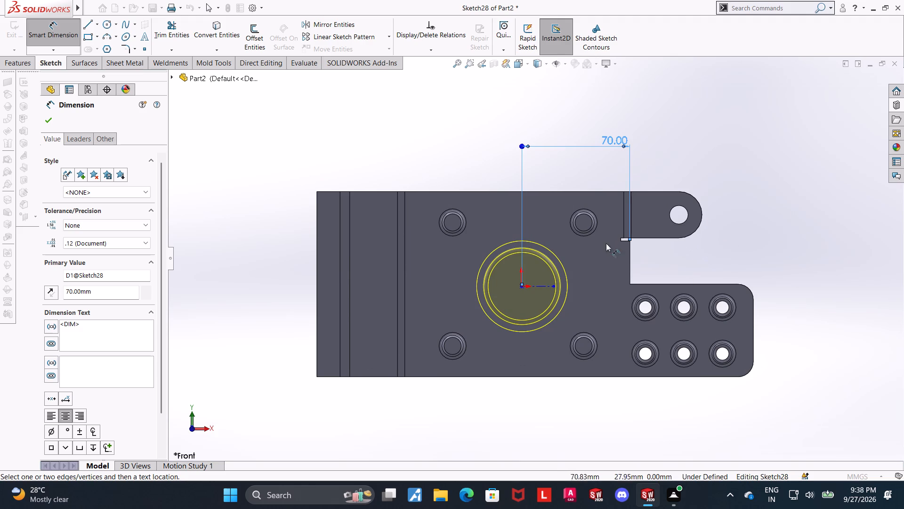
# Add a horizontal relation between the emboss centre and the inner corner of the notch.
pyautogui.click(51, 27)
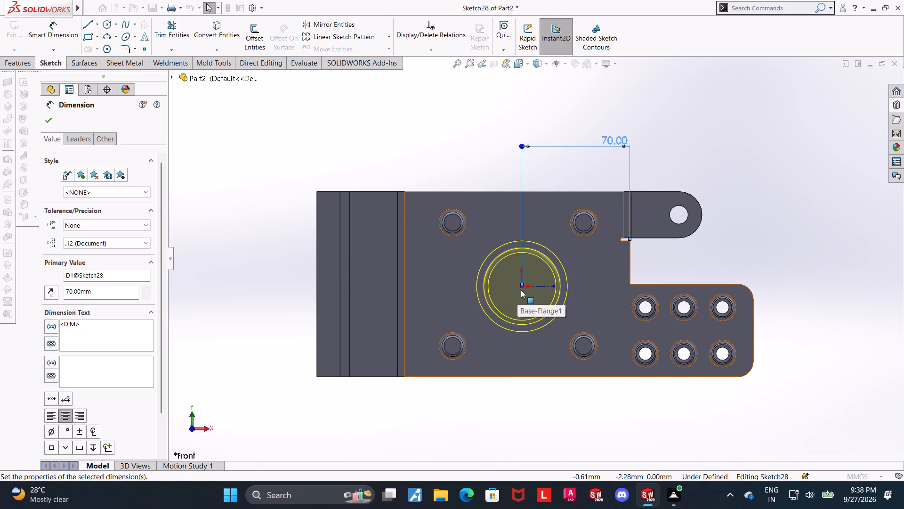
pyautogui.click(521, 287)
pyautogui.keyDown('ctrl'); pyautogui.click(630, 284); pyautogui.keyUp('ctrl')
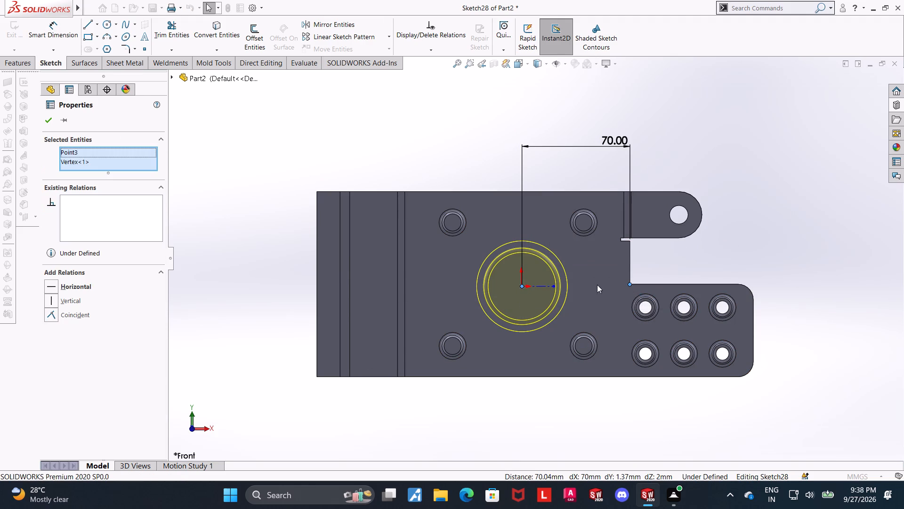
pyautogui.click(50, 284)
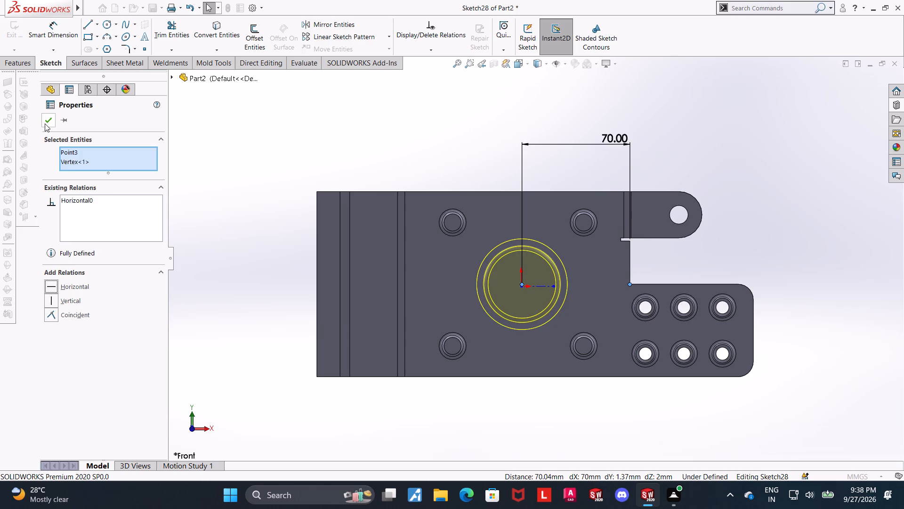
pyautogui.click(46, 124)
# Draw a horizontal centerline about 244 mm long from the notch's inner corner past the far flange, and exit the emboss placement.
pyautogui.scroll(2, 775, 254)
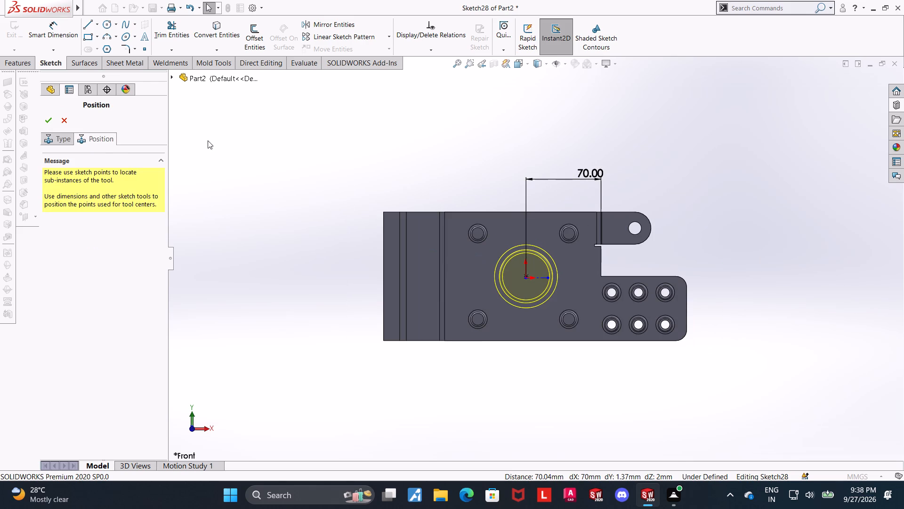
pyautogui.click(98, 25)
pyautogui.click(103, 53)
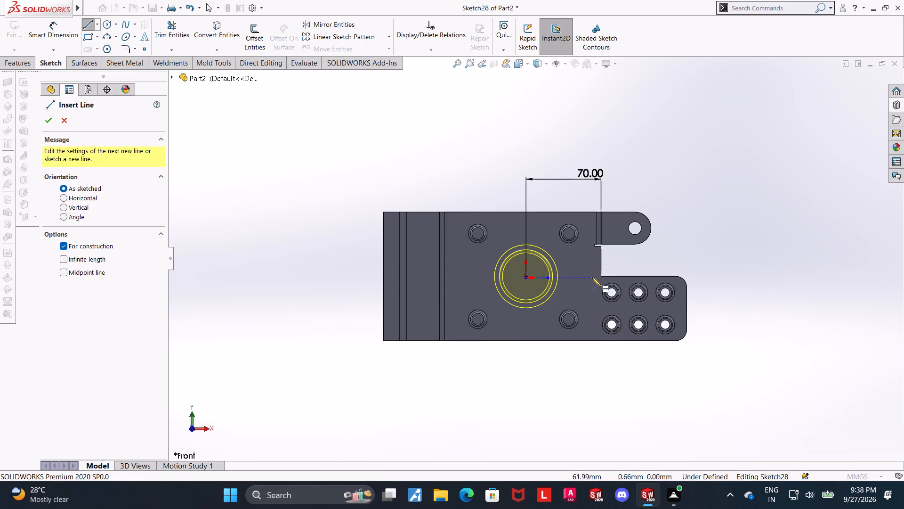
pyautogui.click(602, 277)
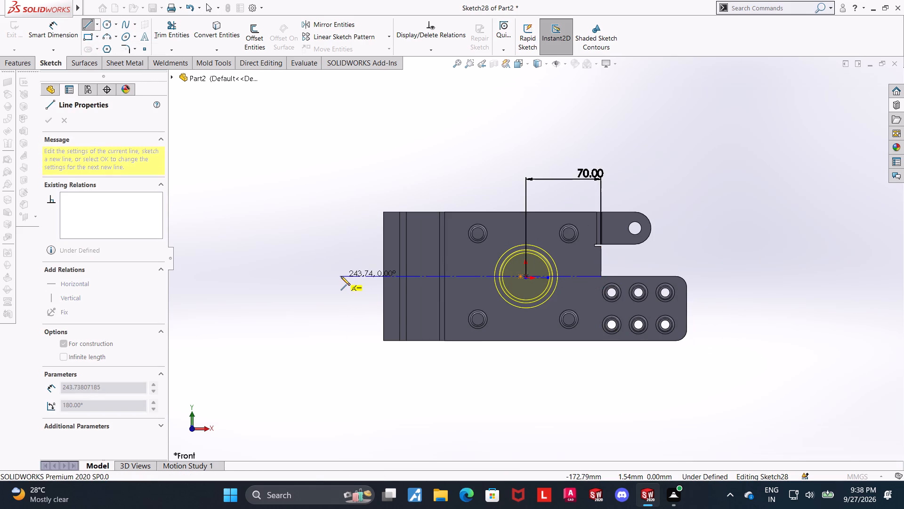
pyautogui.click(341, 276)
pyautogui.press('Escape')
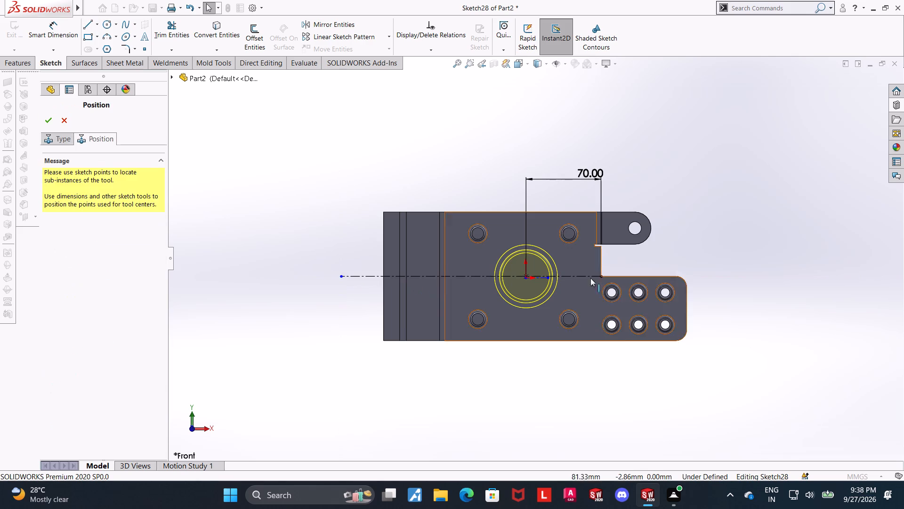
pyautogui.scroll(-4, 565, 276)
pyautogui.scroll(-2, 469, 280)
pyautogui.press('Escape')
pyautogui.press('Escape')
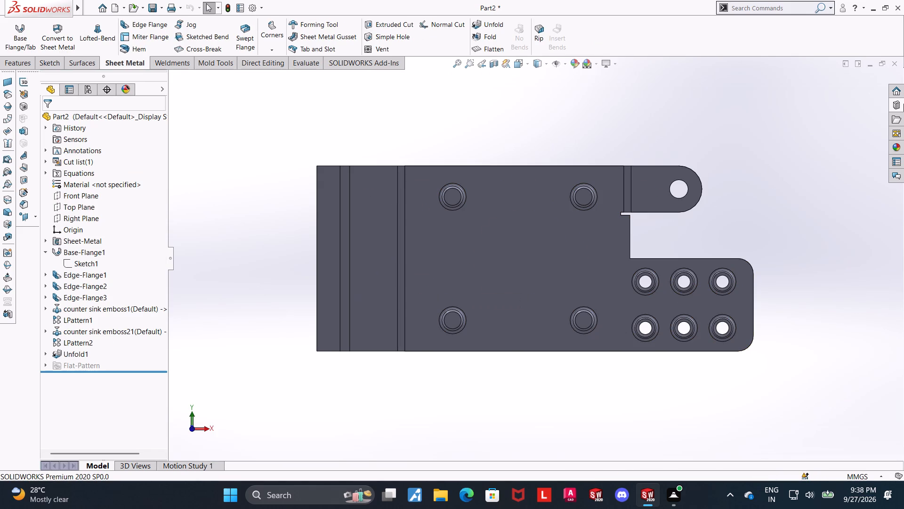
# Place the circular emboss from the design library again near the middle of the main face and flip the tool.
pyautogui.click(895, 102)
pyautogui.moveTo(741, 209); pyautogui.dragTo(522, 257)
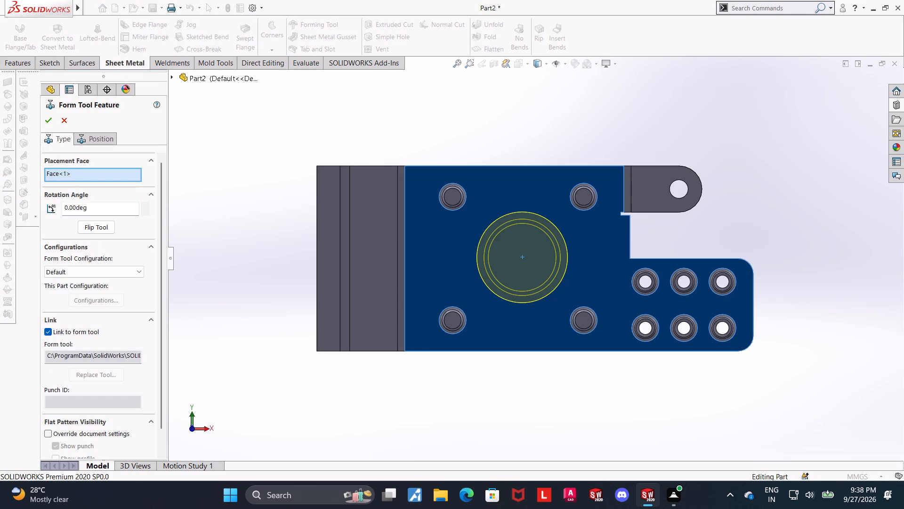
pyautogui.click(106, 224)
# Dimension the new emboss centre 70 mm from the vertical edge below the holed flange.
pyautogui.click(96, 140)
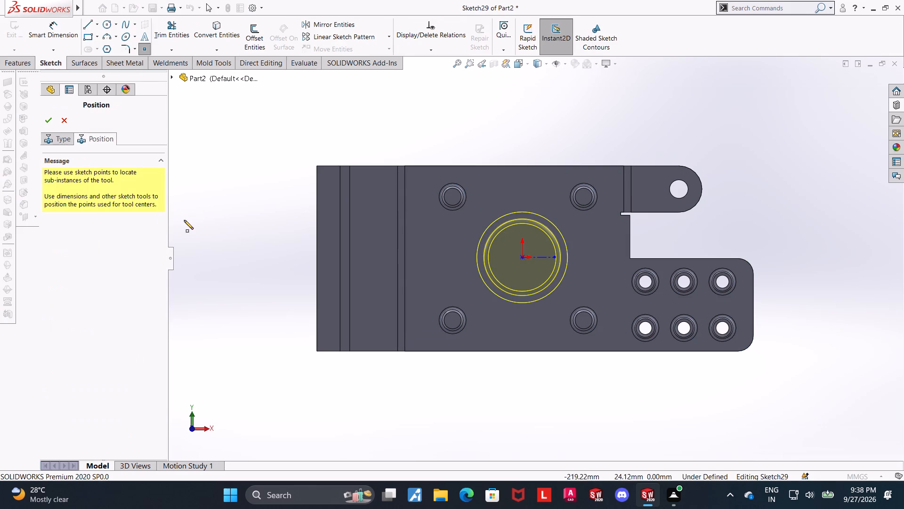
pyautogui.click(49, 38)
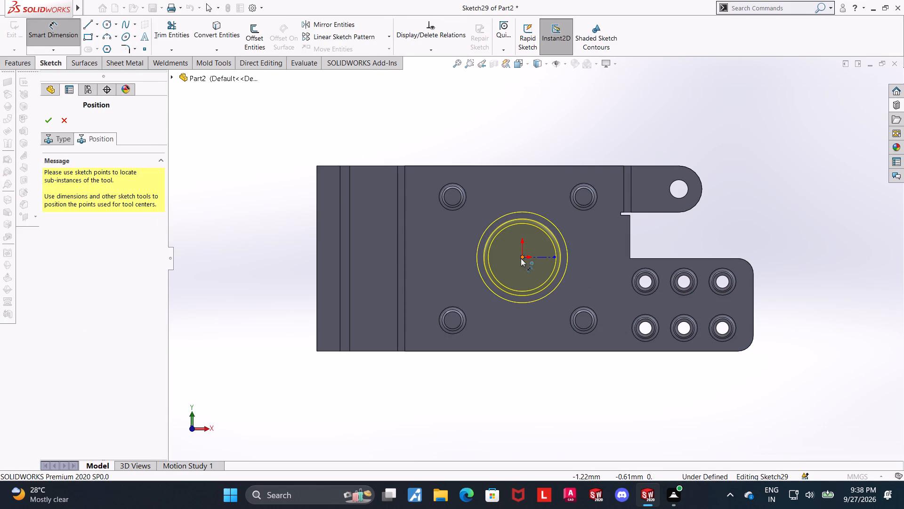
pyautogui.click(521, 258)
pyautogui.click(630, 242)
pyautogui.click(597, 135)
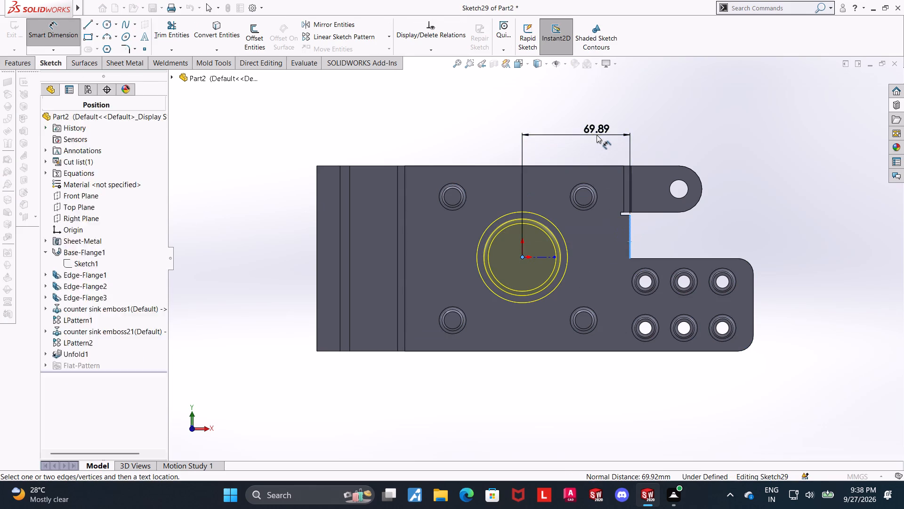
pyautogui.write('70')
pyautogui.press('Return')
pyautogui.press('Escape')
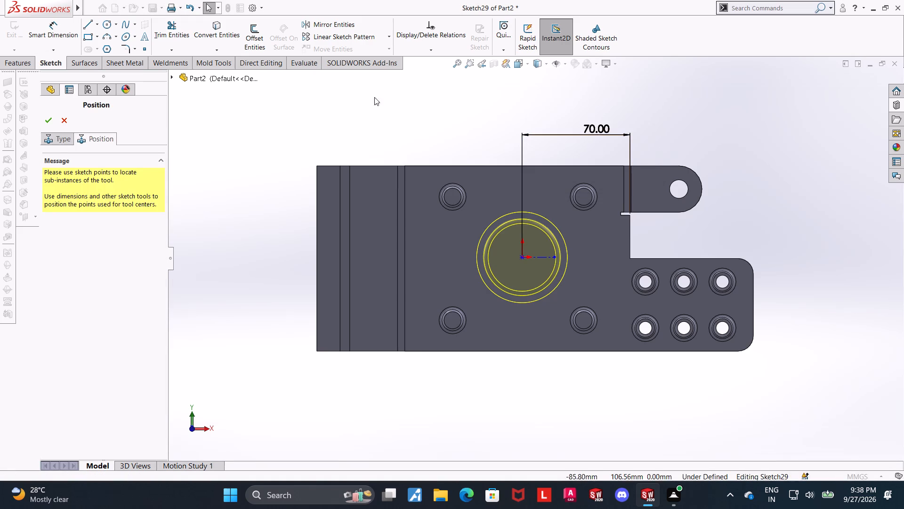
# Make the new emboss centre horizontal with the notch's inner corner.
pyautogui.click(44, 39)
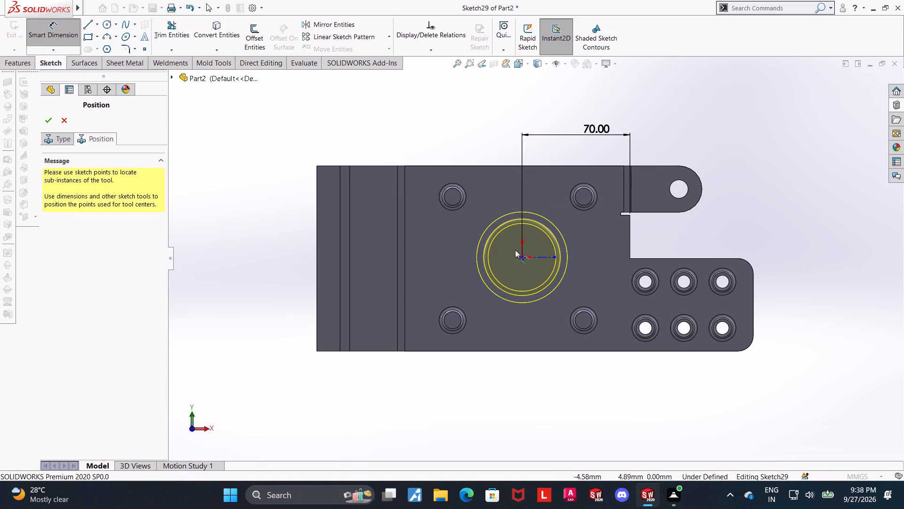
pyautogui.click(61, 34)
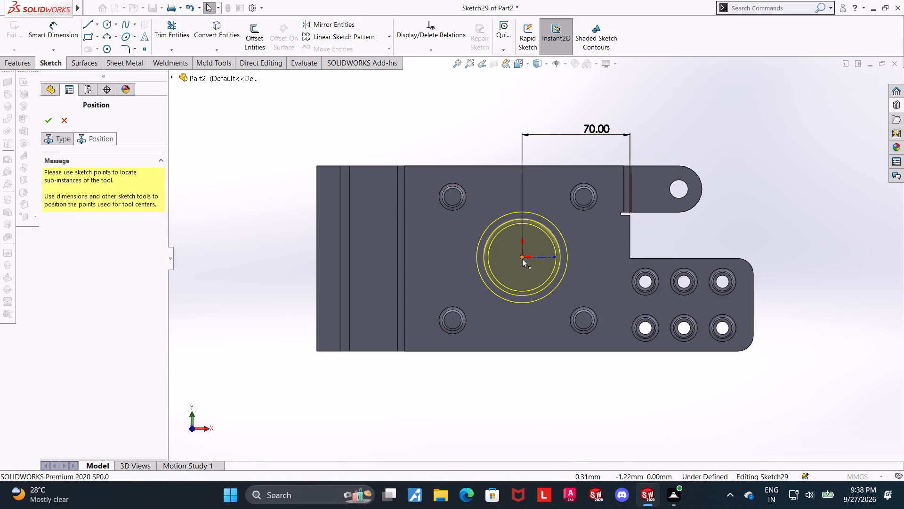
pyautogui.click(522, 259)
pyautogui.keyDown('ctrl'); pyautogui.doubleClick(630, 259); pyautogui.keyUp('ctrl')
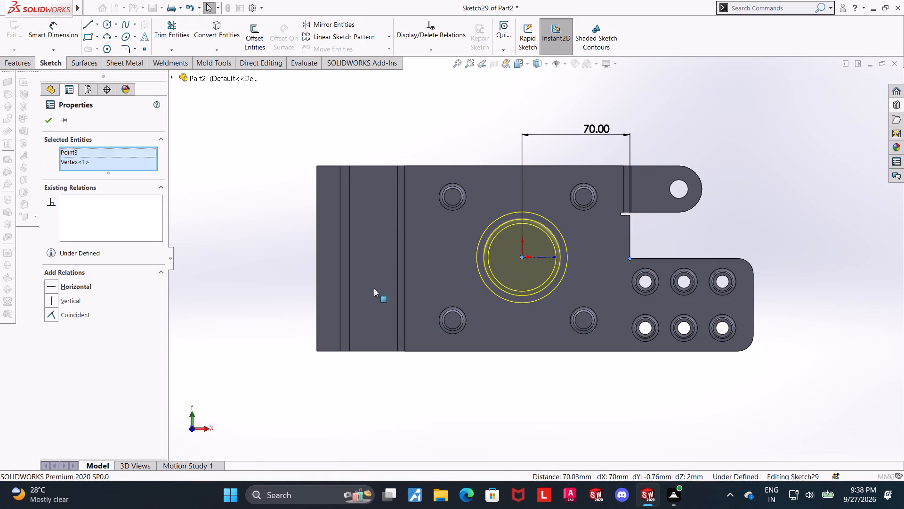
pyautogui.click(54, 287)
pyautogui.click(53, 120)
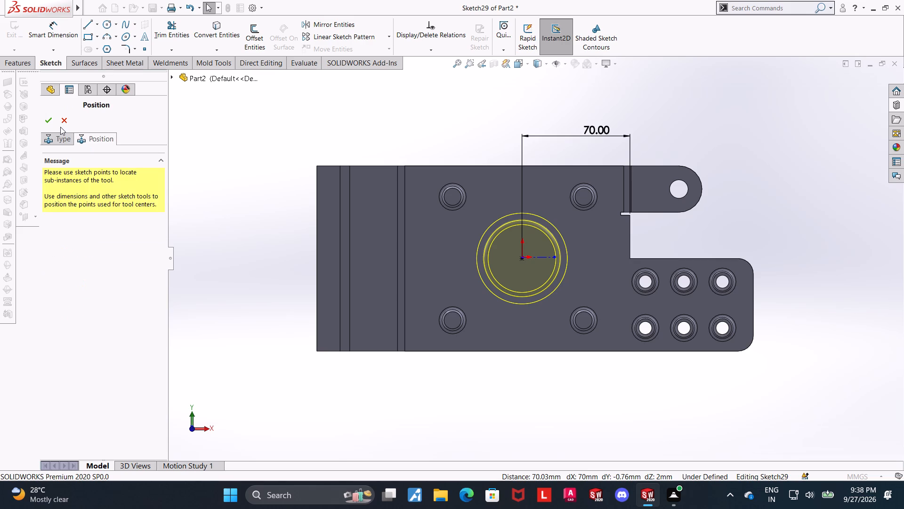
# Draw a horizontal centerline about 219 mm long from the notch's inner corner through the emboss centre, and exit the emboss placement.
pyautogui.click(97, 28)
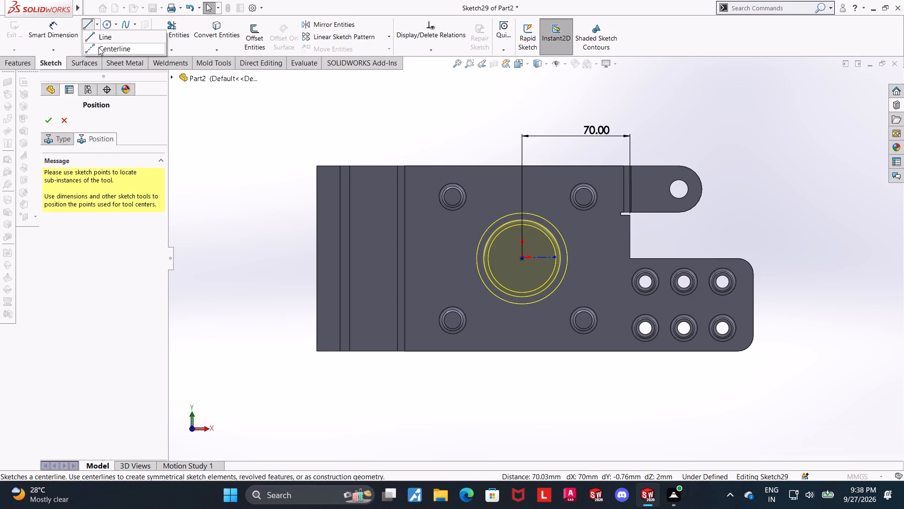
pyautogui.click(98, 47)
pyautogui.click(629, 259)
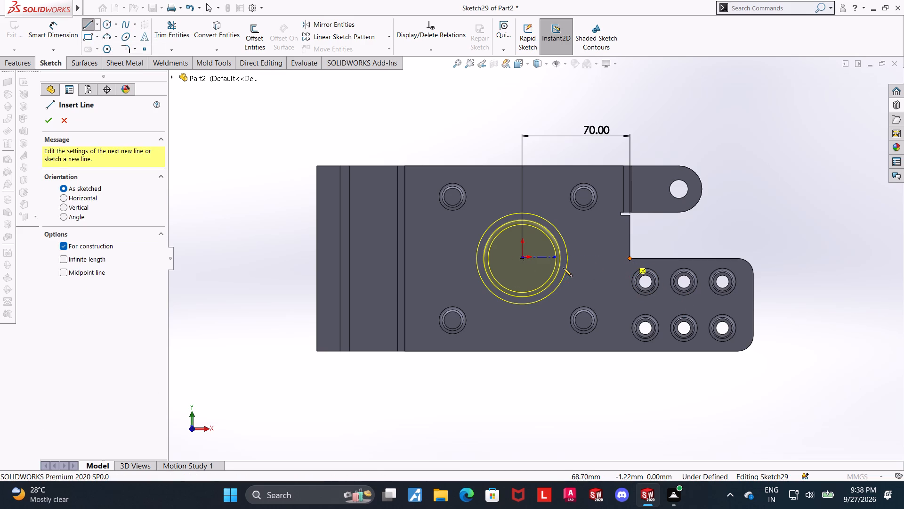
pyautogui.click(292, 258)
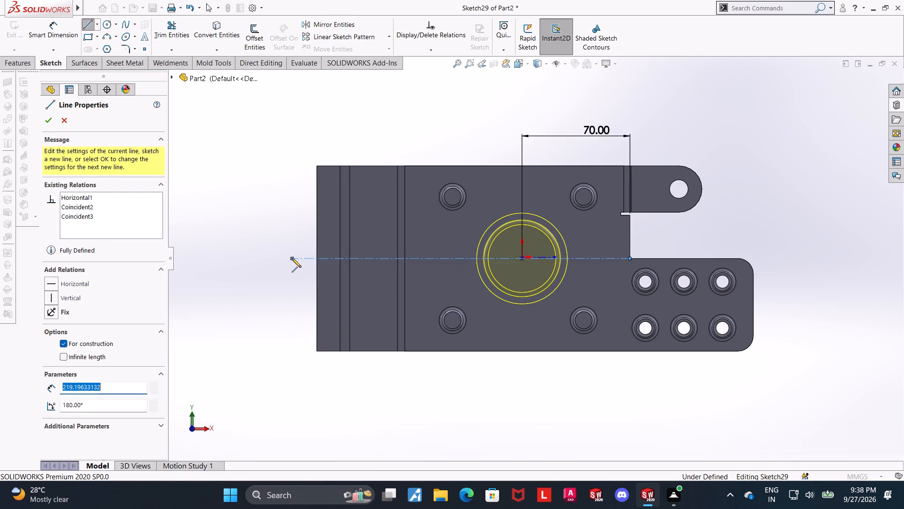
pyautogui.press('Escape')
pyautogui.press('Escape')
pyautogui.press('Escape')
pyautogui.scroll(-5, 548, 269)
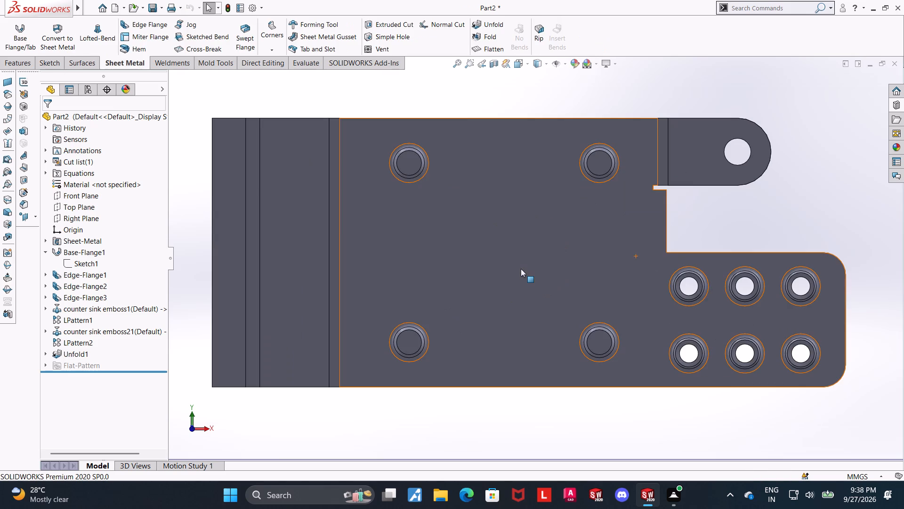
# Place the circular emboss from the design library near the middle of the unfolded main face and flip the tool.
pyautogui.scroll(2, 733, 226)
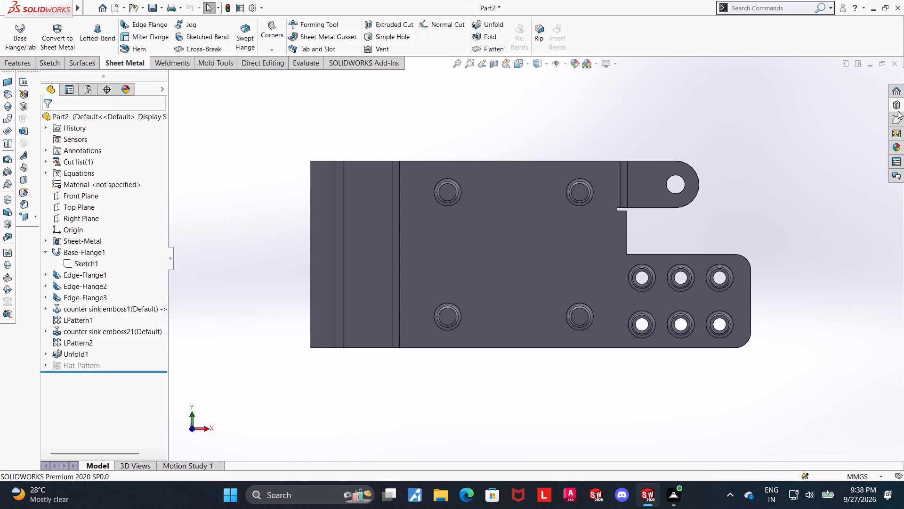
pyautogui.click(899, 104)
pyautogui.moveTo(740, 203); pyautogui.dragTo(524, 246)
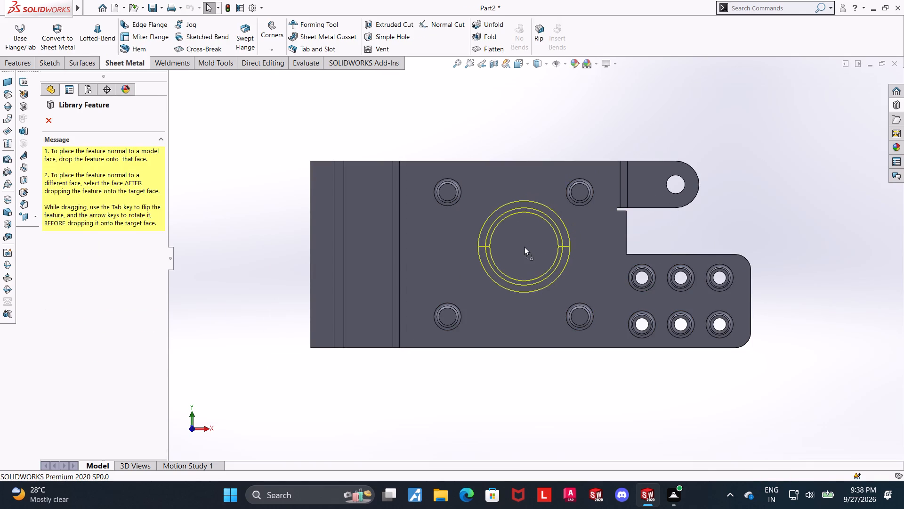
pyautogui.moveTo(524, 246); pyautogui.dragTo(526, 250)
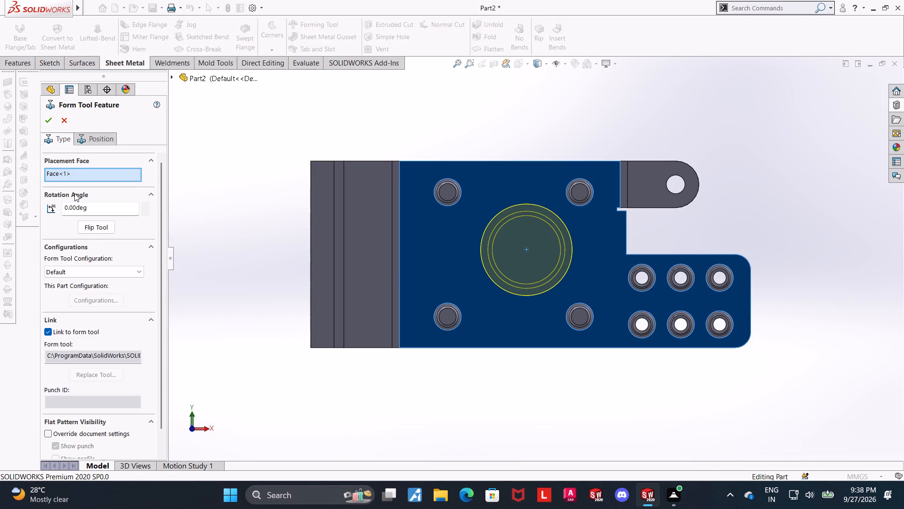
pyautogui.click(92, 234)
# Dimension the emboss centre 70 mm from the vertical edge below the holed flange.
pyautogui.click(106, 134)
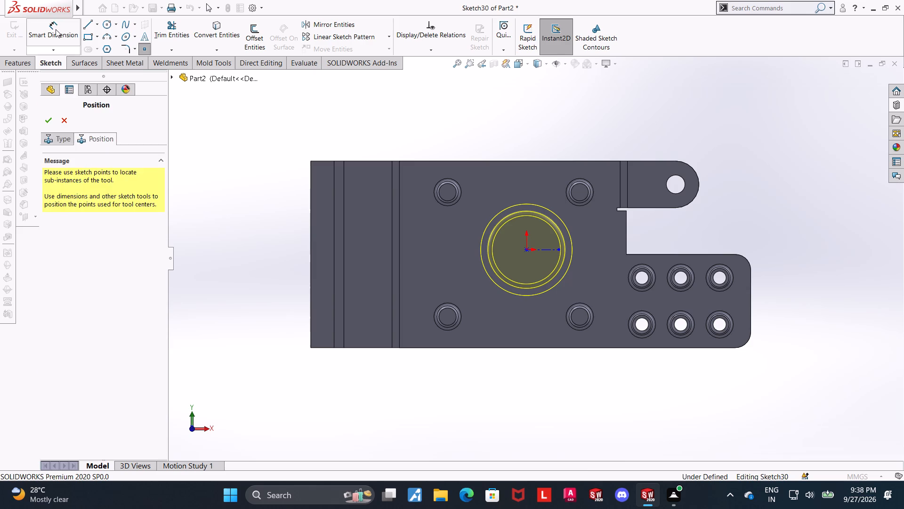
pyautogui.click(56, 29)
pyautogui.click(525, 250)
pyautogui.click(625, 239)
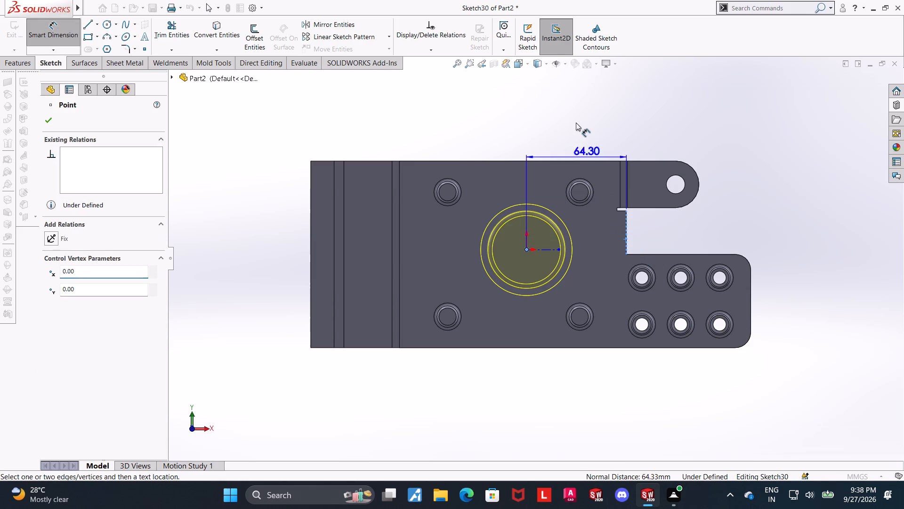
pyautogui.click(575, 122)
pyautogui.write('70')
pyautogui.press('Return')
pyautogui.press('\\')
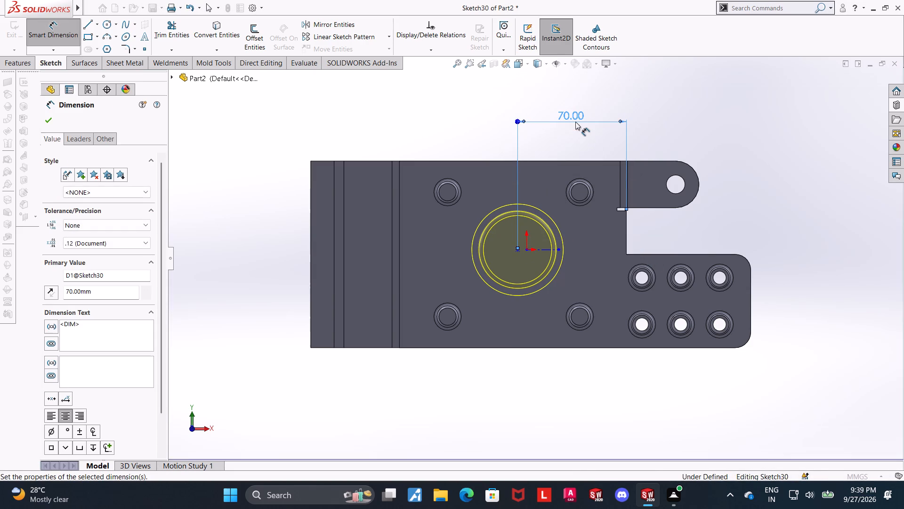
# Make the emboss centre horizontal with the notch's inner corner and finish the emboss placement.
pyautogui.click(39, 36)
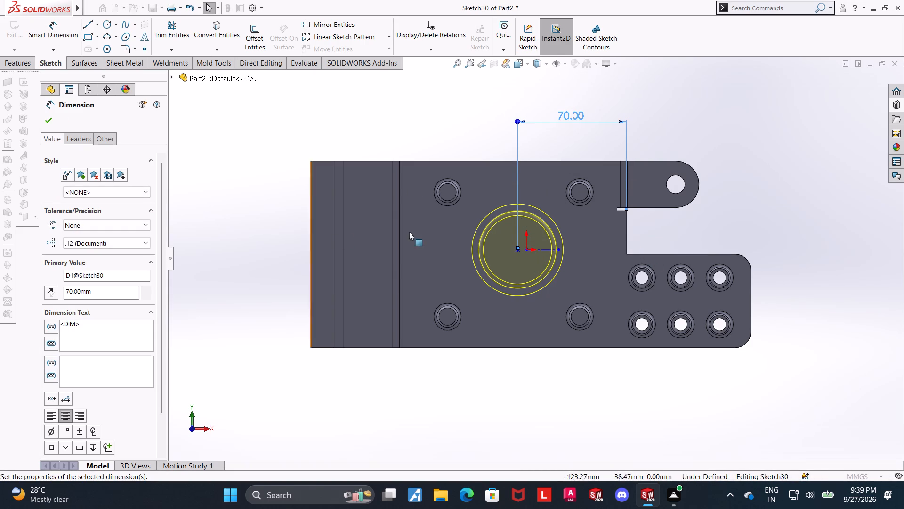
pyautogui.click(517, 251)
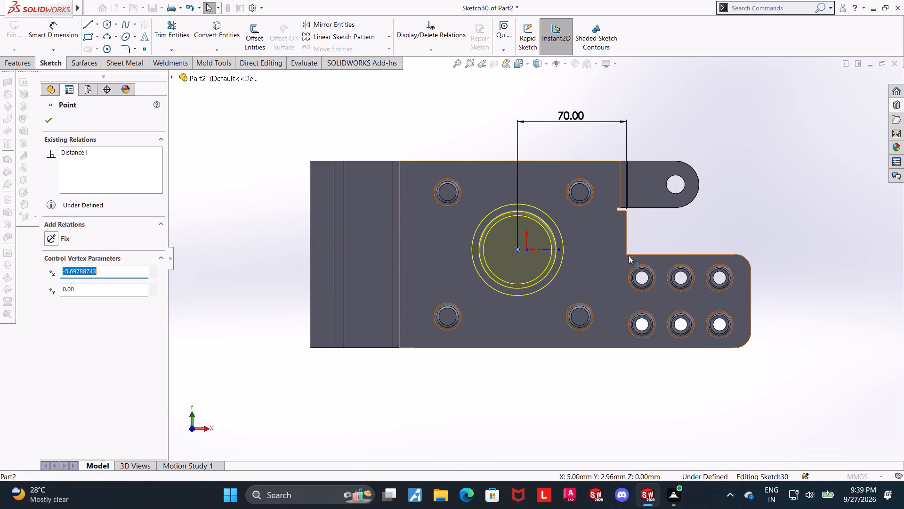
pyautogui.keyDown('ctrl'); pyautogui.click(626, 254); pyautogui.keyUp('ctrl')
pyautogui.click(53, 283)
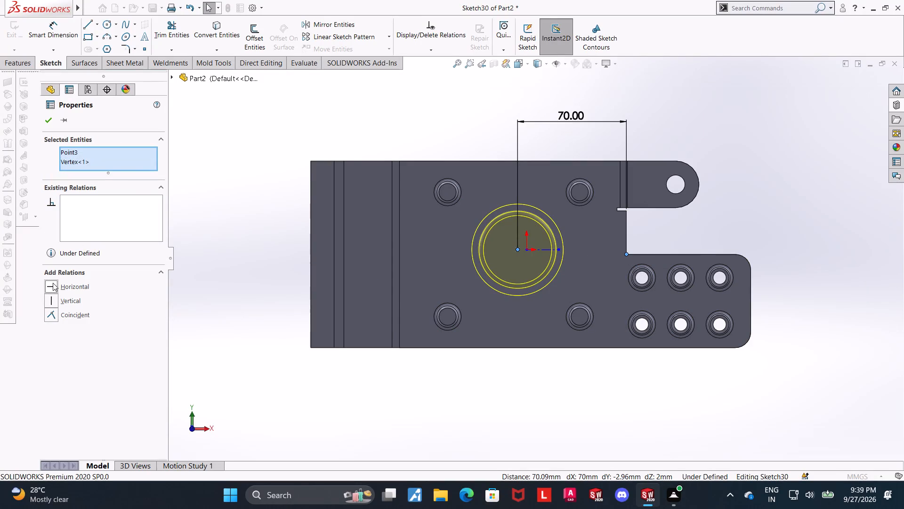
pyautogui.click(46, 120)
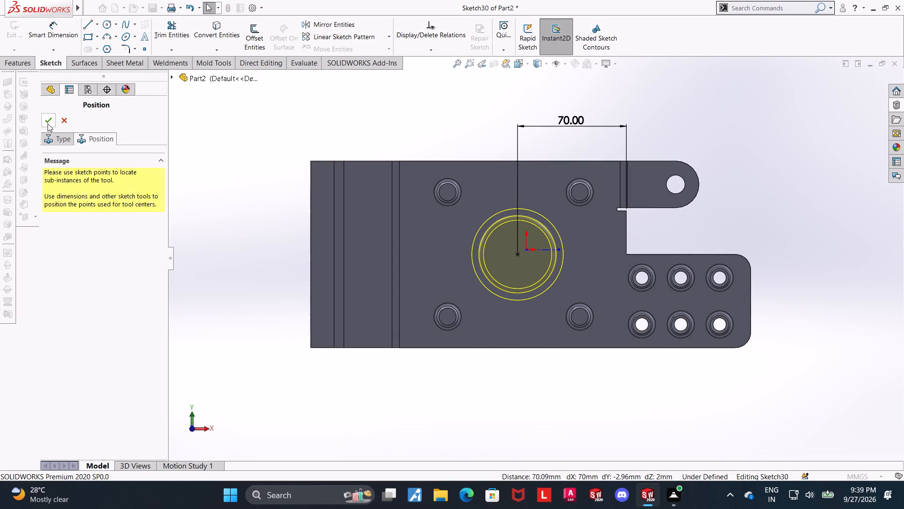
pyautogui.click(48, 123)
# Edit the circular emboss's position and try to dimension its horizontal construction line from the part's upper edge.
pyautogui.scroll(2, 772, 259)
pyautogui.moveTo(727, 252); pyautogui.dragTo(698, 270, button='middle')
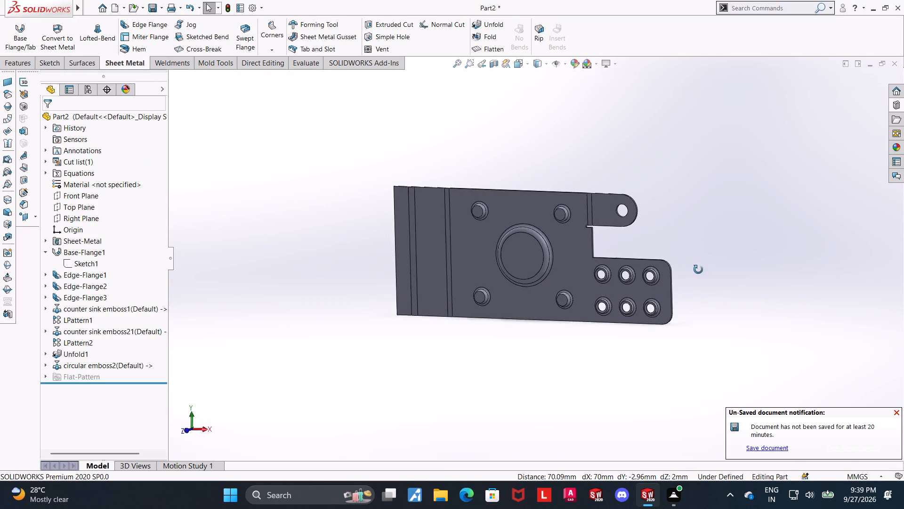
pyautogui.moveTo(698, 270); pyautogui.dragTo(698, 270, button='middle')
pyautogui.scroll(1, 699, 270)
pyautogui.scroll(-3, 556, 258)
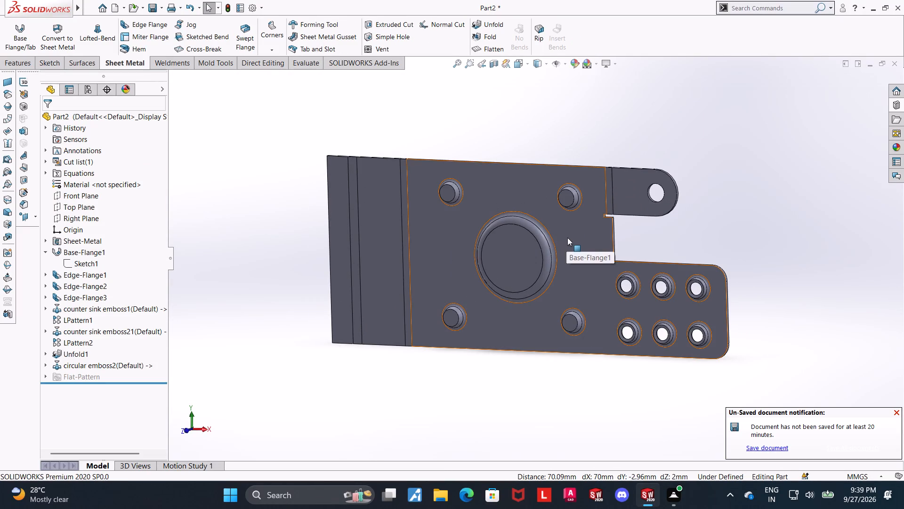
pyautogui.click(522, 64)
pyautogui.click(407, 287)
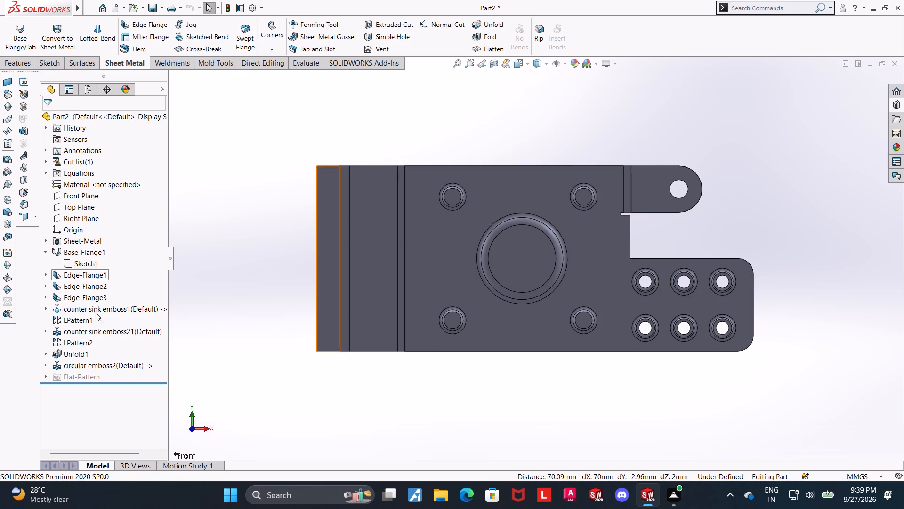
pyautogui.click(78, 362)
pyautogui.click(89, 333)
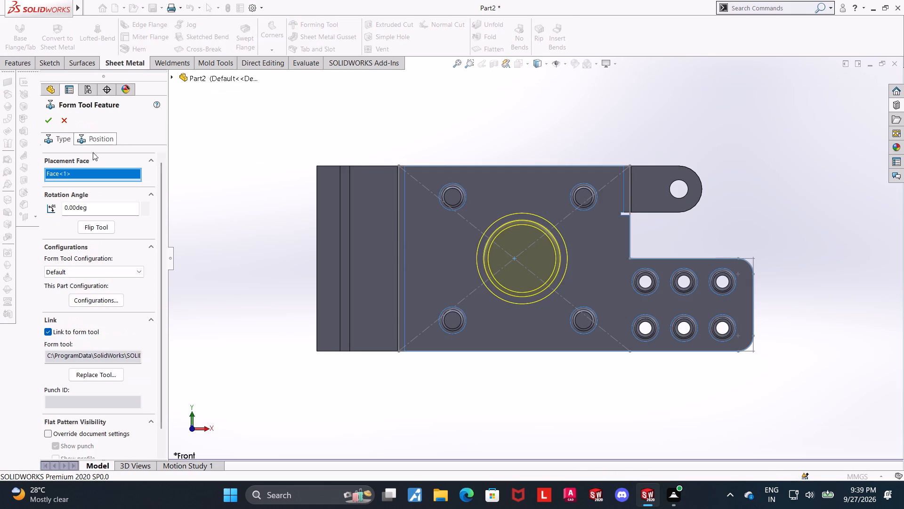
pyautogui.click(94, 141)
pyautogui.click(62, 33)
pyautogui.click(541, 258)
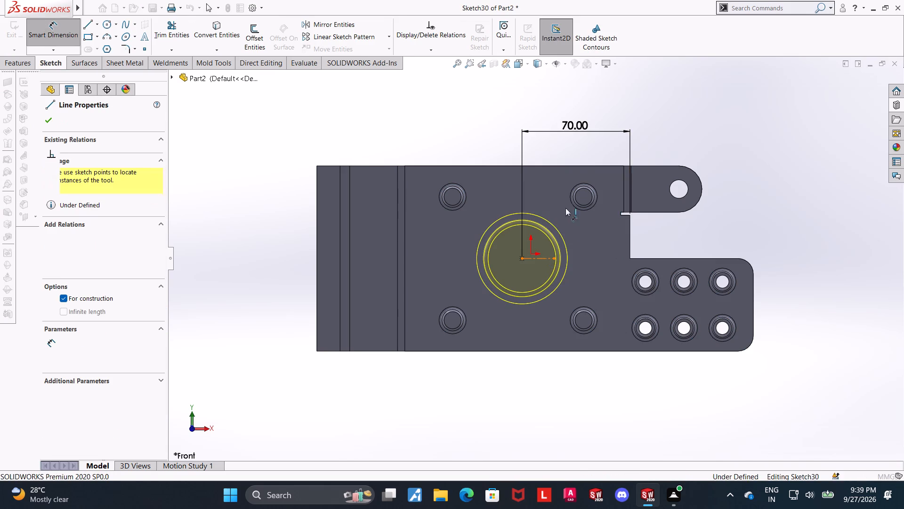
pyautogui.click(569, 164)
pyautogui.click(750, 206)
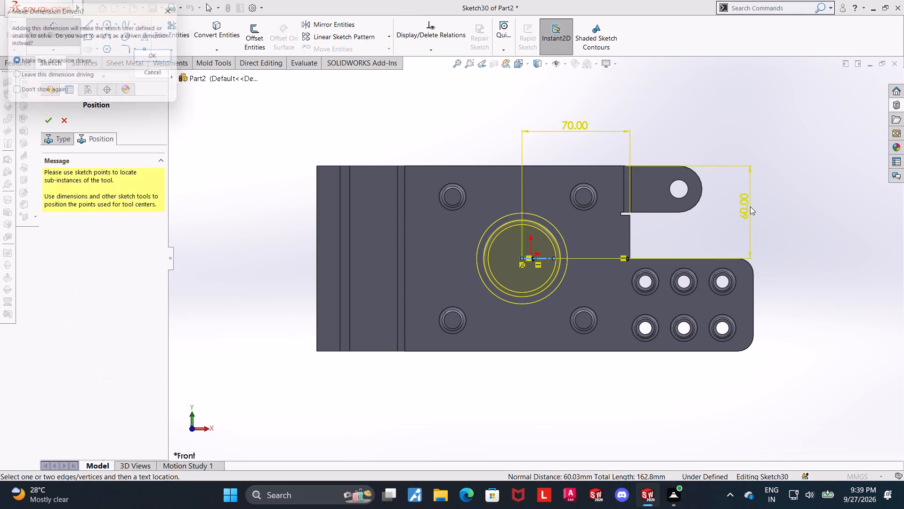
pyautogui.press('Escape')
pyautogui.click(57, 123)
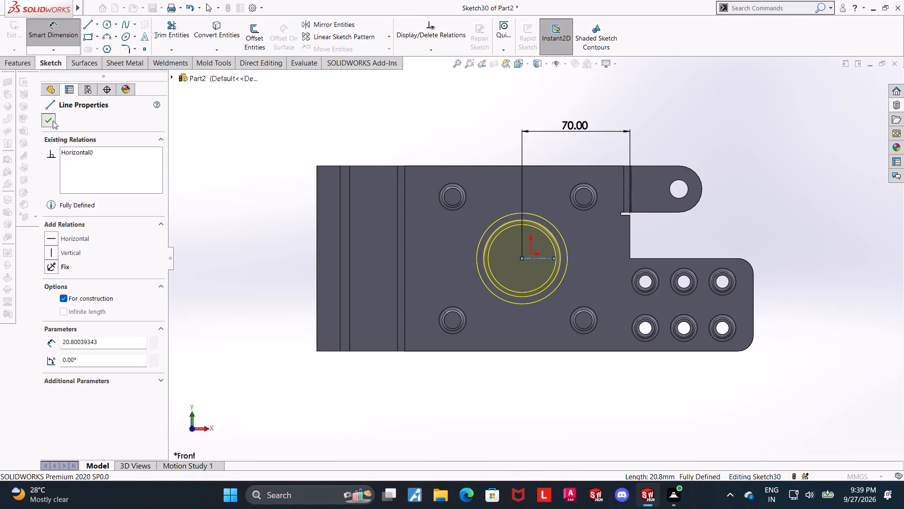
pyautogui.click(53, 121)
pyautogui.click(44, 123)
# Round both corners of the narrow end flange with a 10 mm fillet-type Break Corner.
pyautogui.scroll(2, 738, 189)
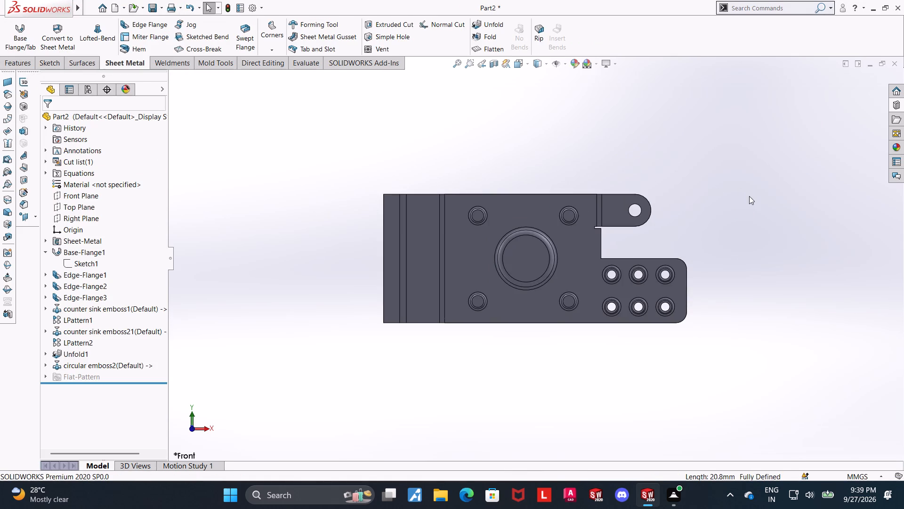
pyautogui.moveTo(710, 217); pyautogui.dragTo(676, 235, button='middle')
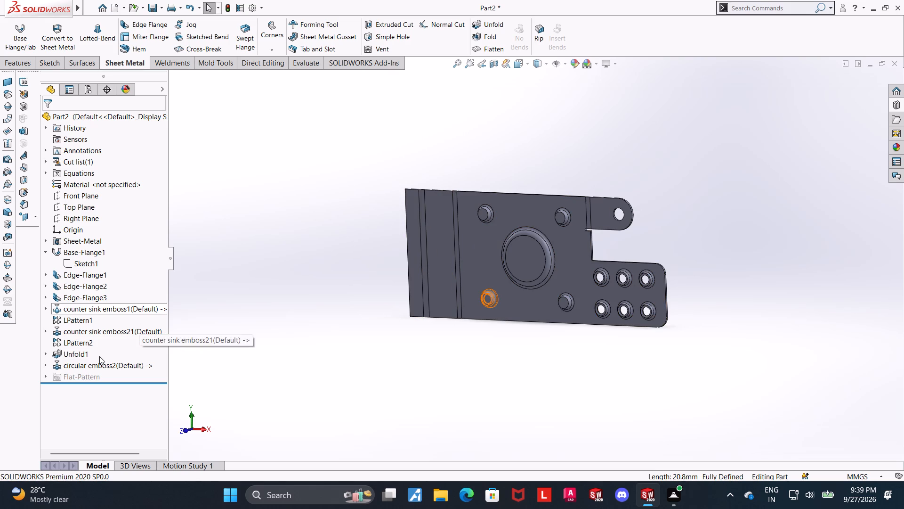
pyautogui.scroll(1, 345, 243)
pyautogui.moveTo(345, 243); pyautogui.dragTo(361, 248, button='middle')
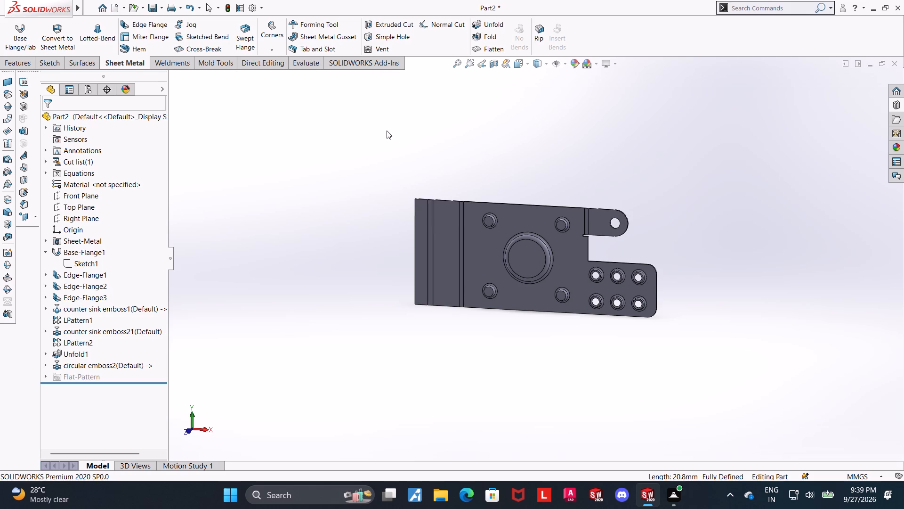
pyautogui.scroll(-4, 426, 234)
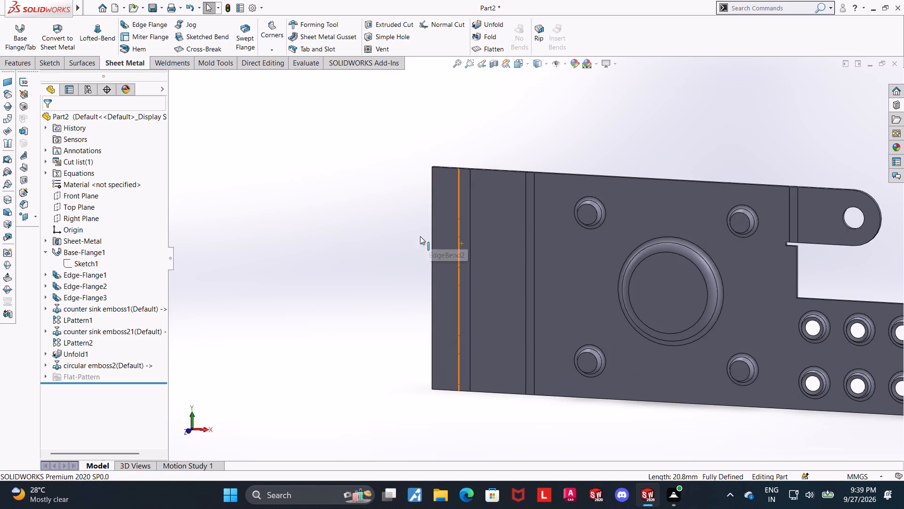
pyautogui.click(379, 164)
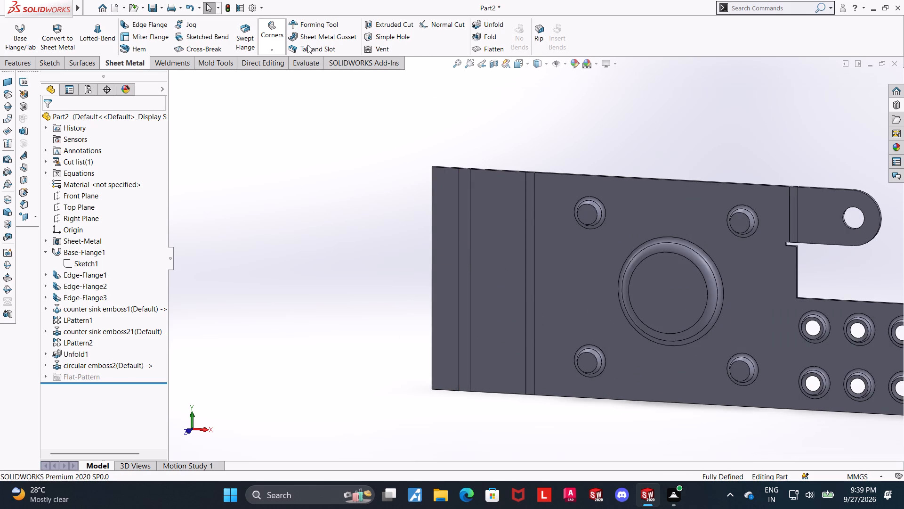
pyautogui.click(281, 48)
pyautogui.click(293, 87)
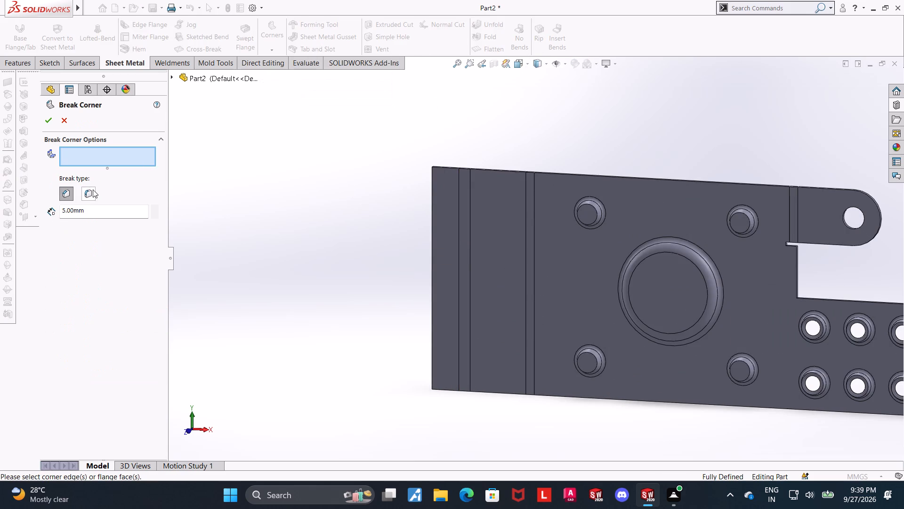
pyautogui.click(90, 192)
pyautogui.click(450, 245)
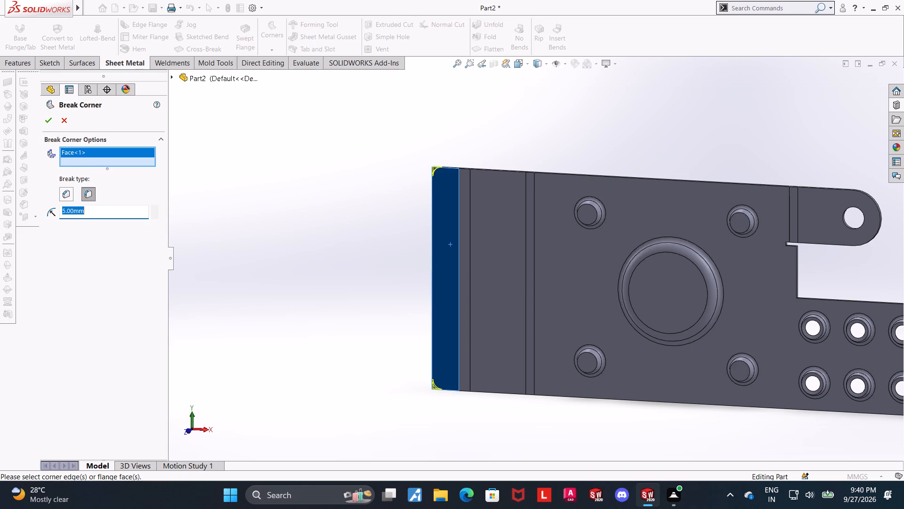
pyautogui.write('10')
pyautogui.press('Return')
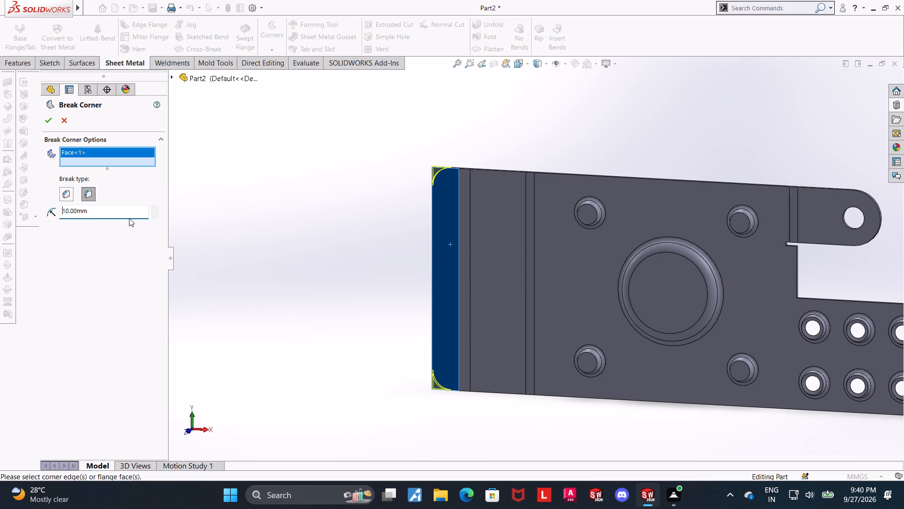
pyautogui.click(47, 119)
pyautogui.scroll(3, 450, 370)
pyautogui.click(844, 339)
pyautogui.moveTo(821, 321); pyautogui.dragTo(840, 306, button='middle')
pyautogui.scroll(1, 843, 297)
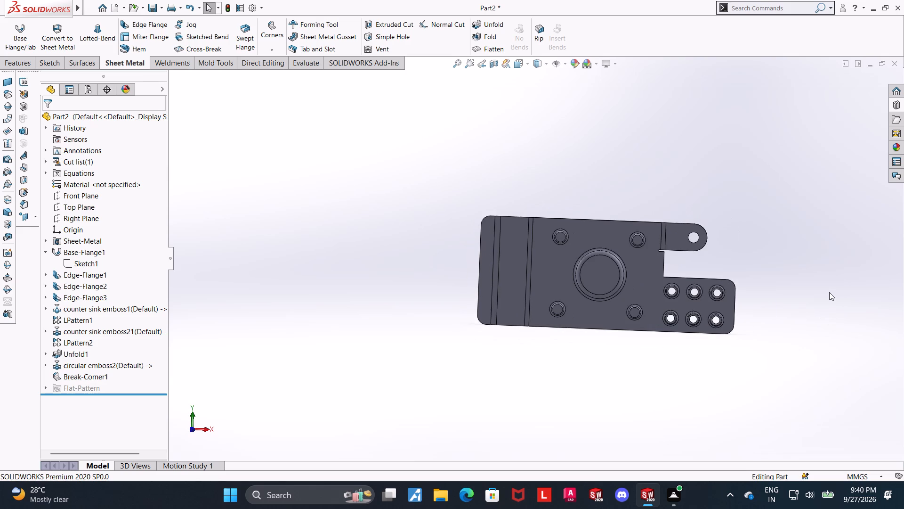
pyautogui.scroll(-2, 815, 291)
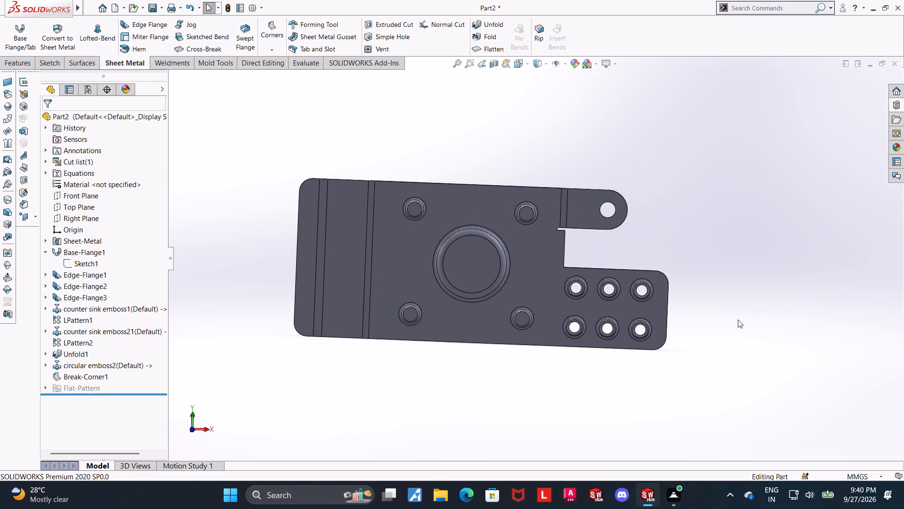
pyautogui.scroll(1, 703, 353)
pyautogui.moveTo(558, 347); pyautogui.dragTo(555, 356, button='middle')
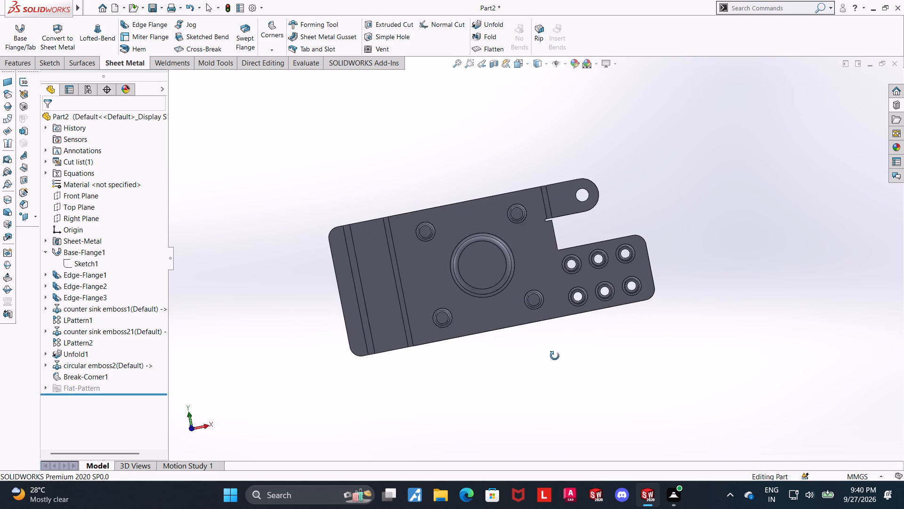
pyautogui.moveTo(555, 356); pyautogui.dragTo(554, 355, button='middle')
# Sketch a horizontal centerpoint slot about 28.7 mm between centres and 9.8 mm wide near the upper edge of the flange beside the main face.
pyautogui.click(516, 65)
pyautogui.click(415, 289)
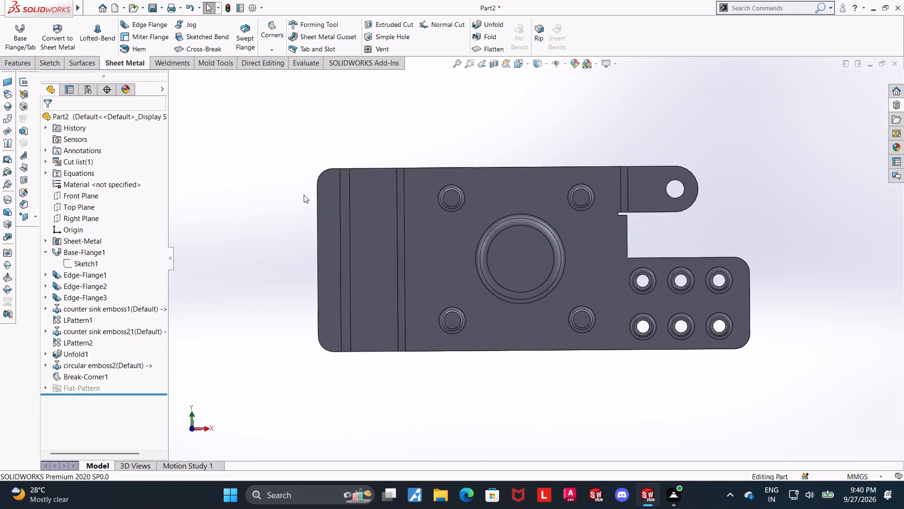
pyautogui.click(366, 221)
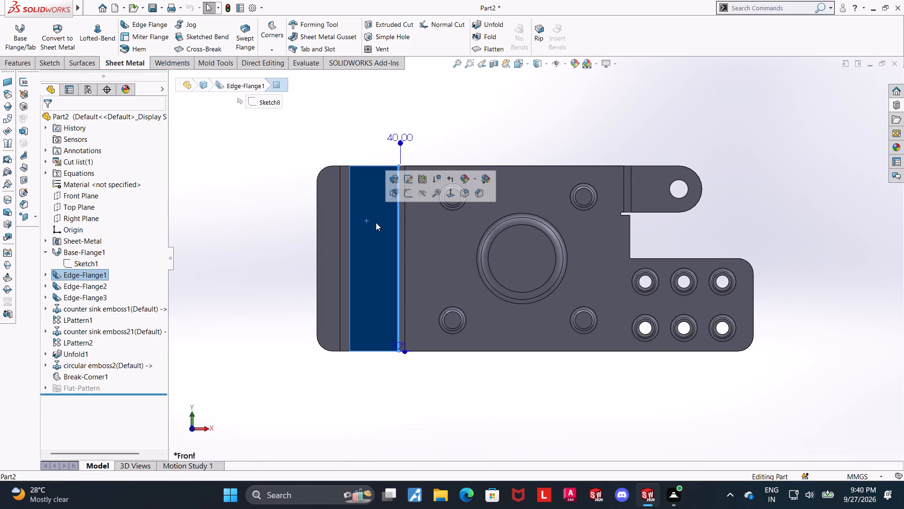
pyautogui.click(407, 195)
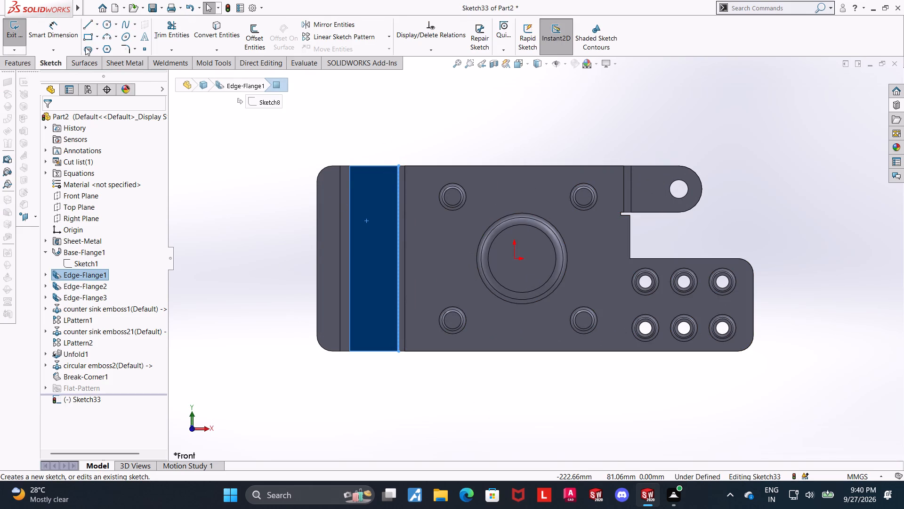
pyautogui.click(88, 48)
pyautogui.click(372, 190)
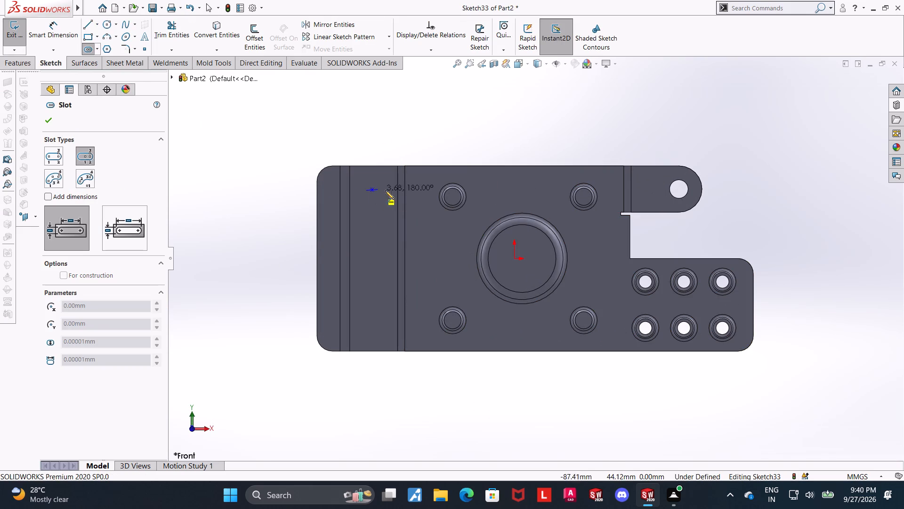
pyautogui.click(394, 189)
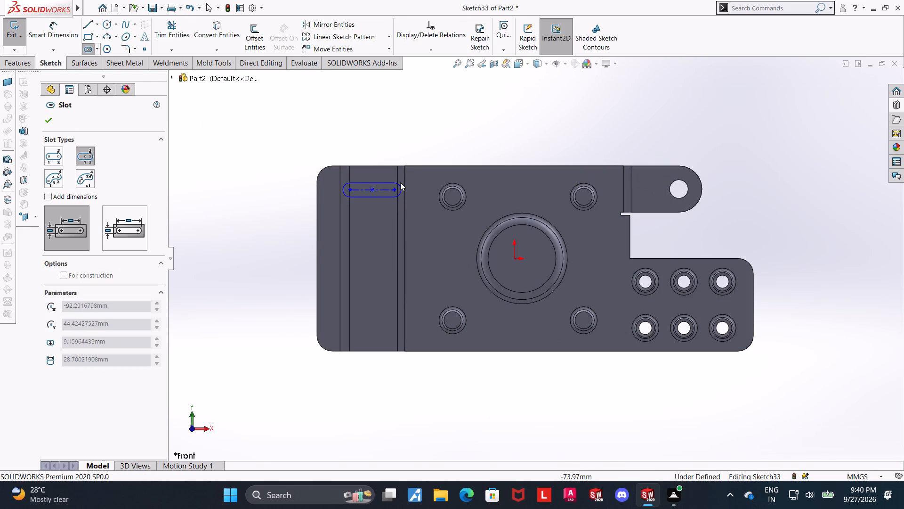
pyautogui.click(400, 182)
pyautogui.press('Escape')
# Dimension the slot's outer arc centre 38 mm from the rounded end flange's outer edge.
pyautogui.click(56, 23)
pyautogui.scroll(-3, 459, 186)
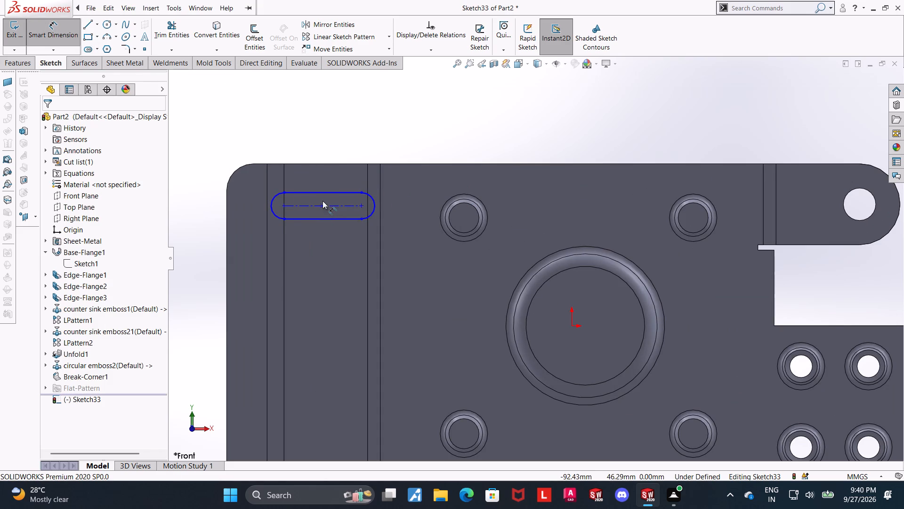
pyautogui.click(285, 205)
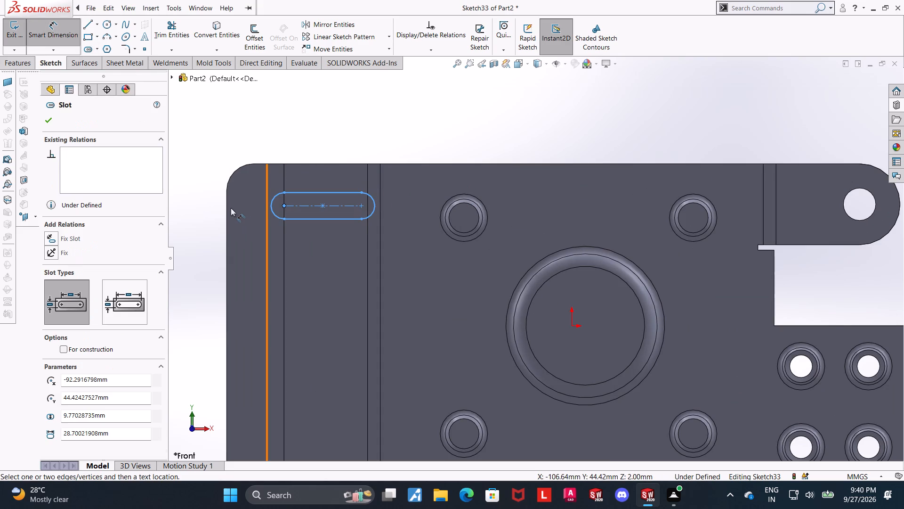
pyautogui.click(227, 208)
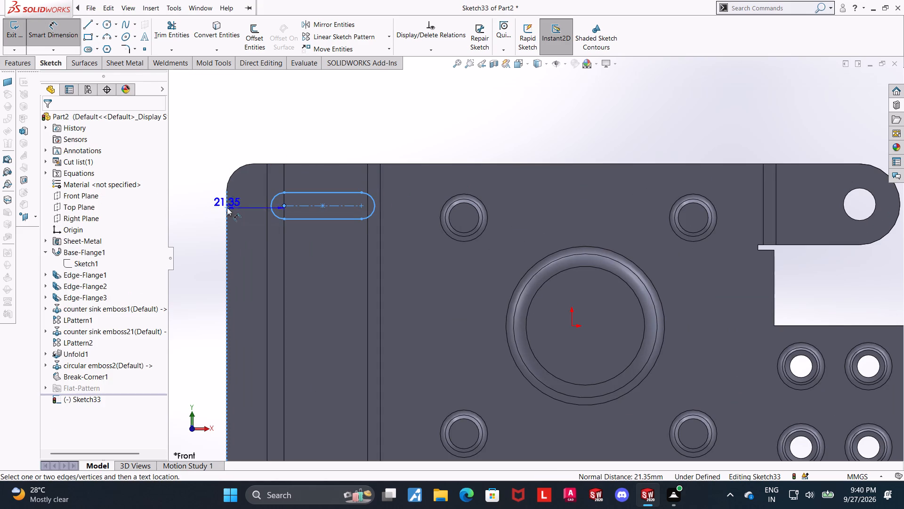
pyautogui.click(232, 138)
pyautogui.press('3')
pyautogui.press('8')
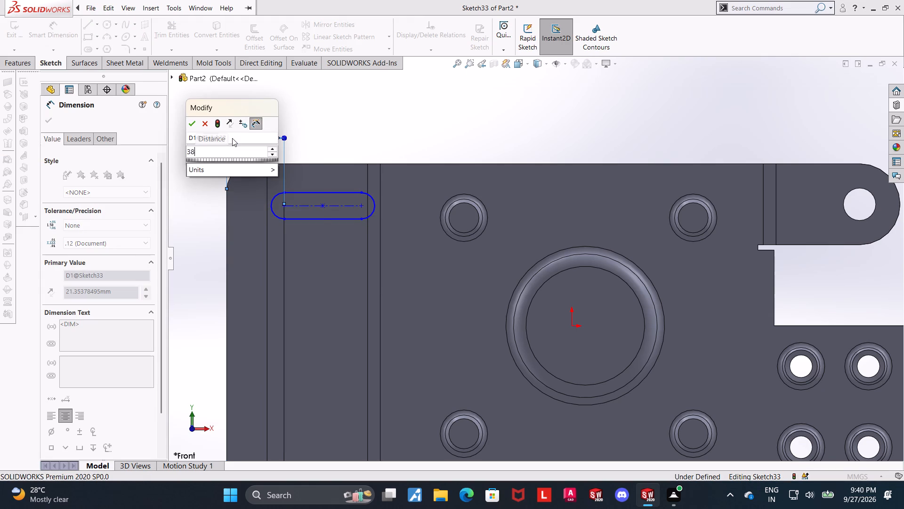
pyautogui.press('Return')
pyautogui.press('Escape')
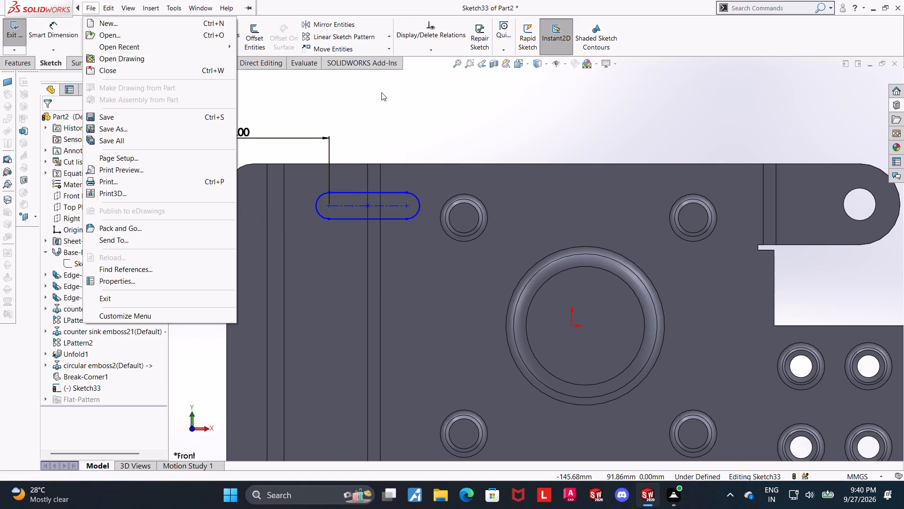
pyautogui.click(475, 100)
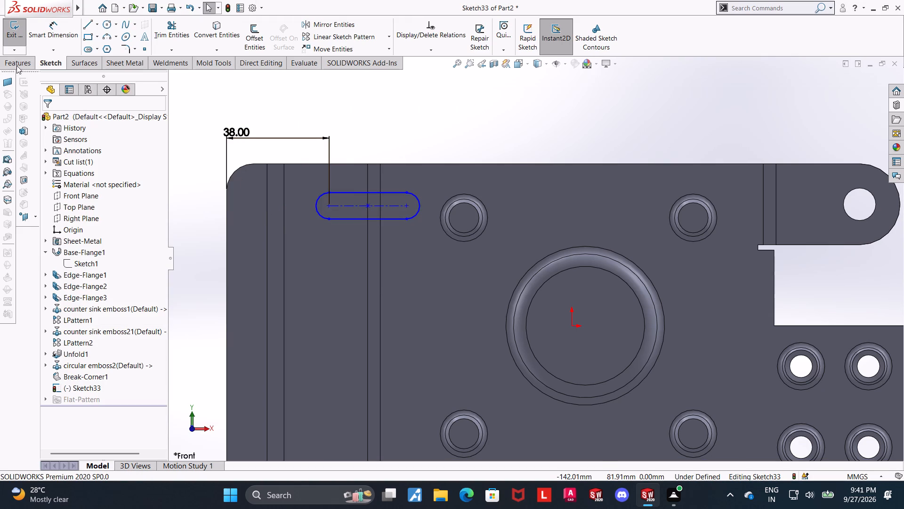
# Set the slot's centre-to-centre length to 30 mm and its end radius to 4 mm.
pyautogui.click(37, 33)
pyautogui.click(329, 205)
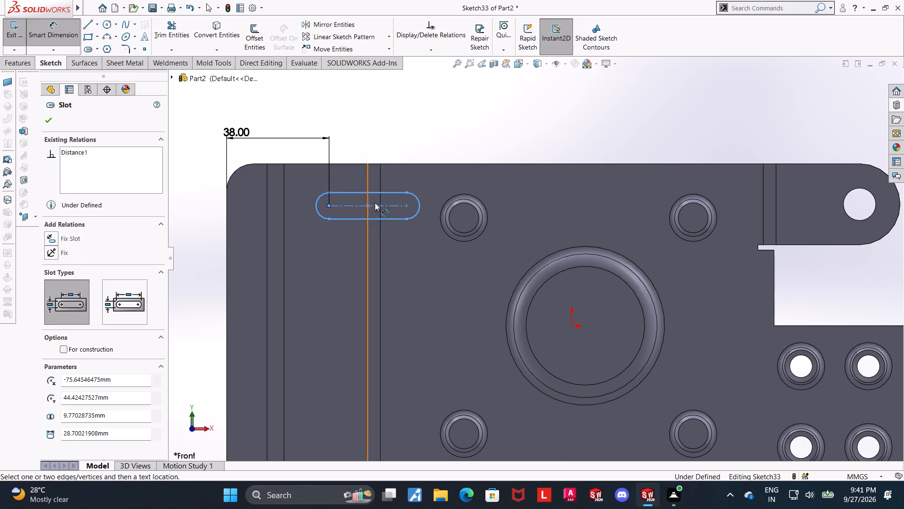
pyautogui.click(408, 205)
pyautogui.click(402, 136)
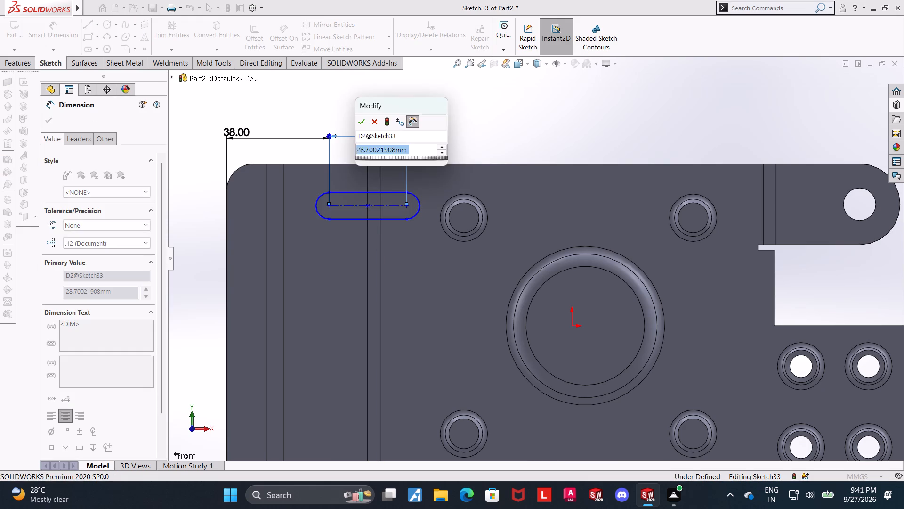
pyautogui.write('30')
pyautogui.press('Return')
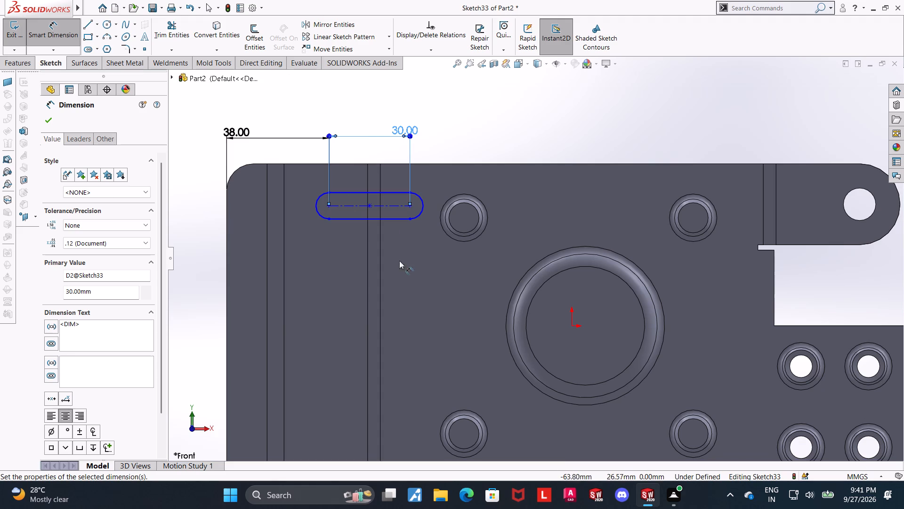
pyautogui.click(418, 217)
pyautogui.click(424, 226)
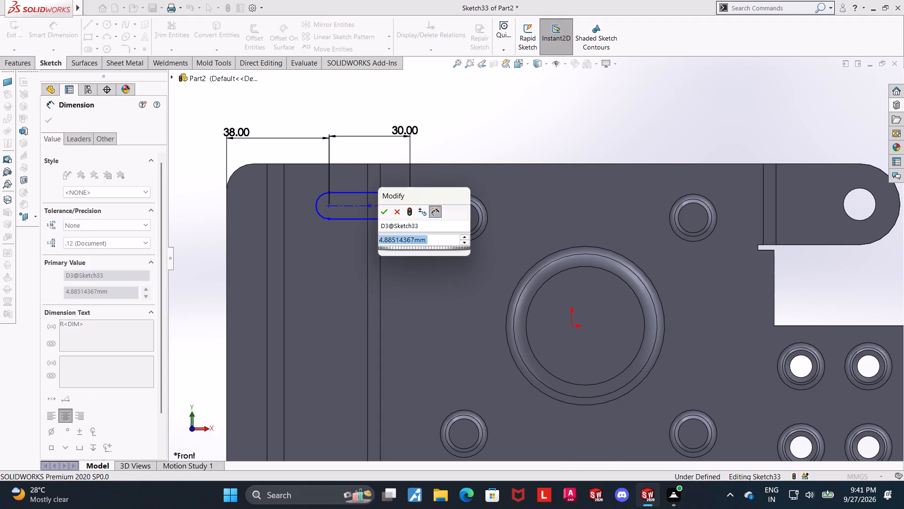
pyautogui.press('4')
pyautogui.press('Return')
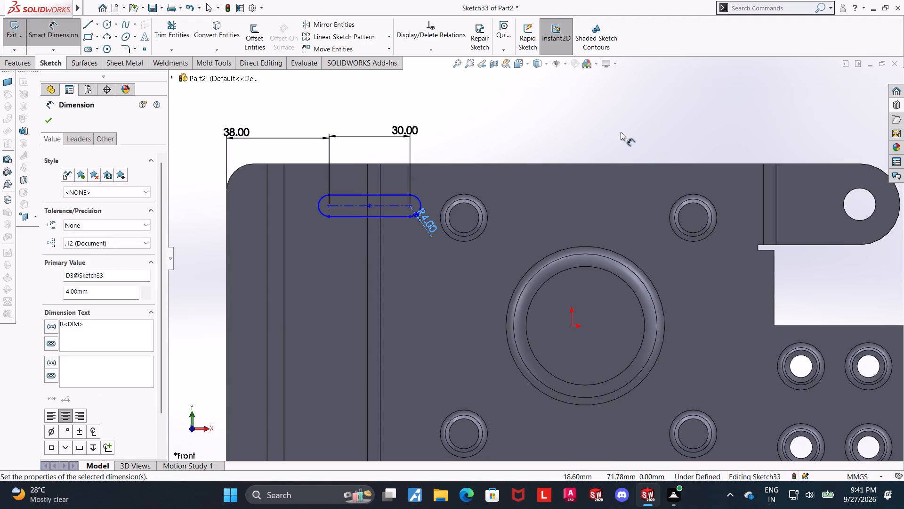
# Draw a vertical construction line about 116 mm long from the slot's centre down past the part's lower edge.
pyautogui.scroll(2, 618, 132)
pyautogui.scroll(2, 520, 252)
pyautogui.scroll(-3, 450, 284)
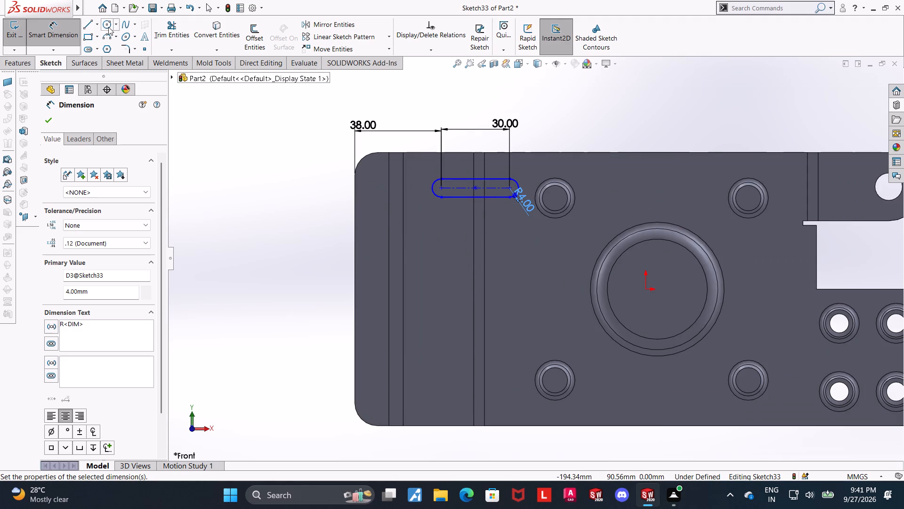
pyautogui.click(96, 26)
pyautogui.click(101, 51)
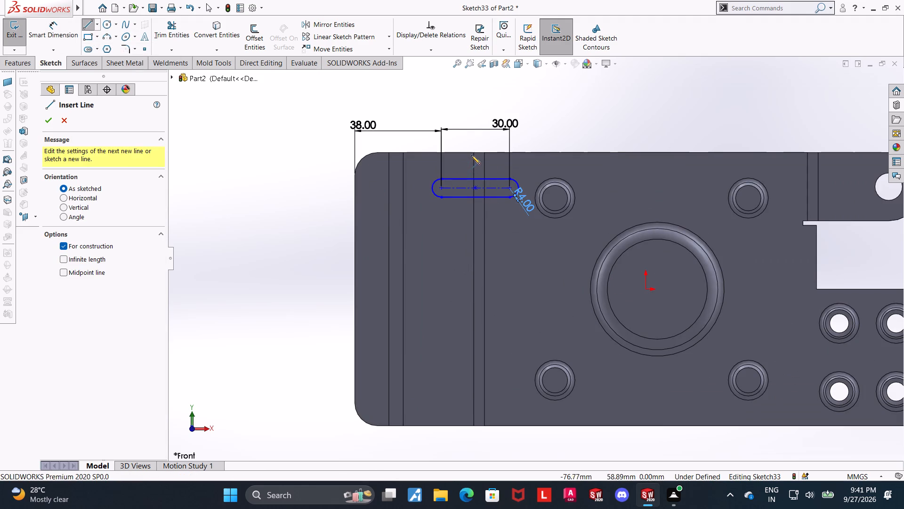
pyautogui.doubleClick(474, 188)
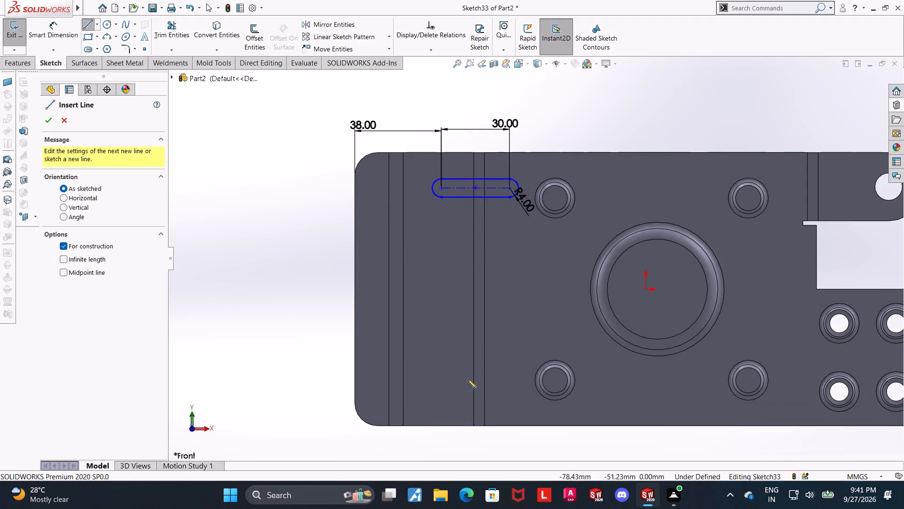
pyautogui.click(476, 188)
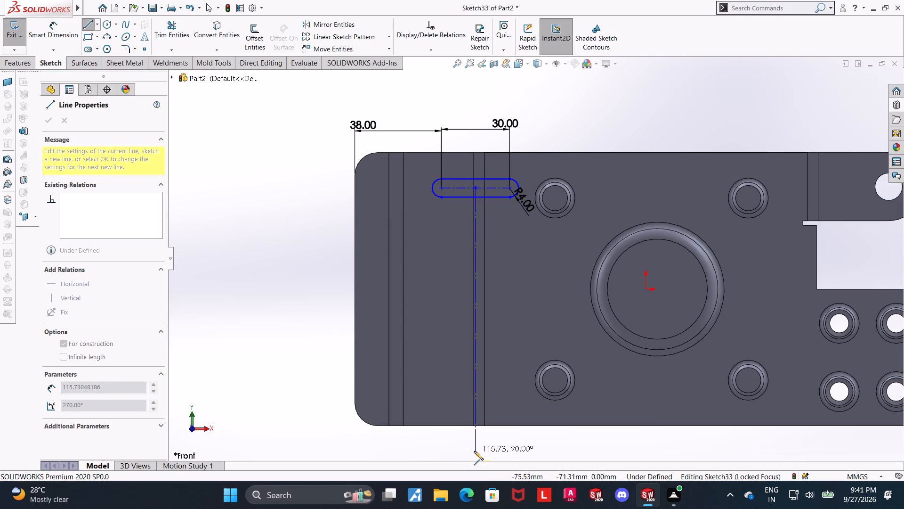
pyautogui.click(477, 450)
pyautogui.press('Escape')
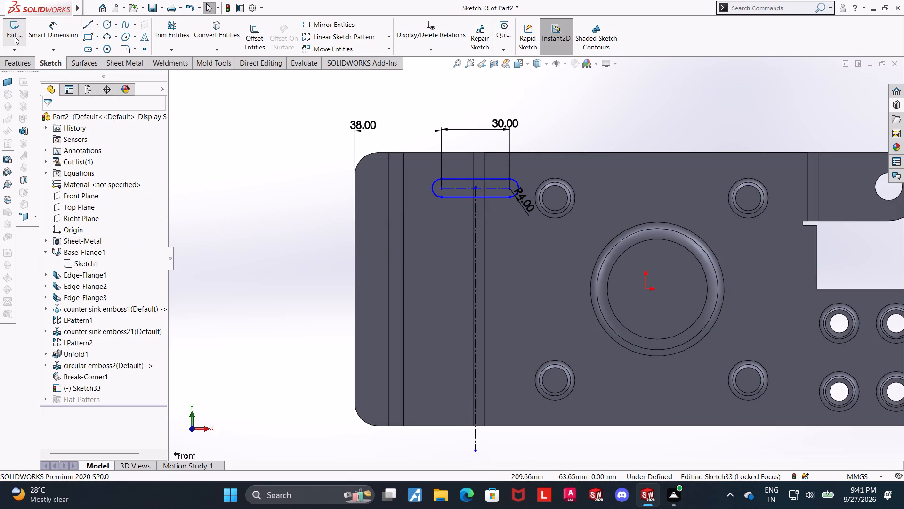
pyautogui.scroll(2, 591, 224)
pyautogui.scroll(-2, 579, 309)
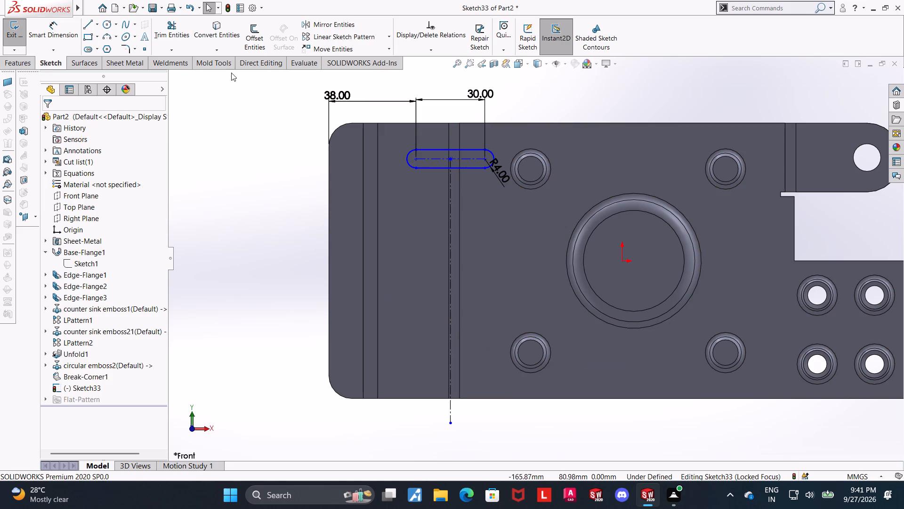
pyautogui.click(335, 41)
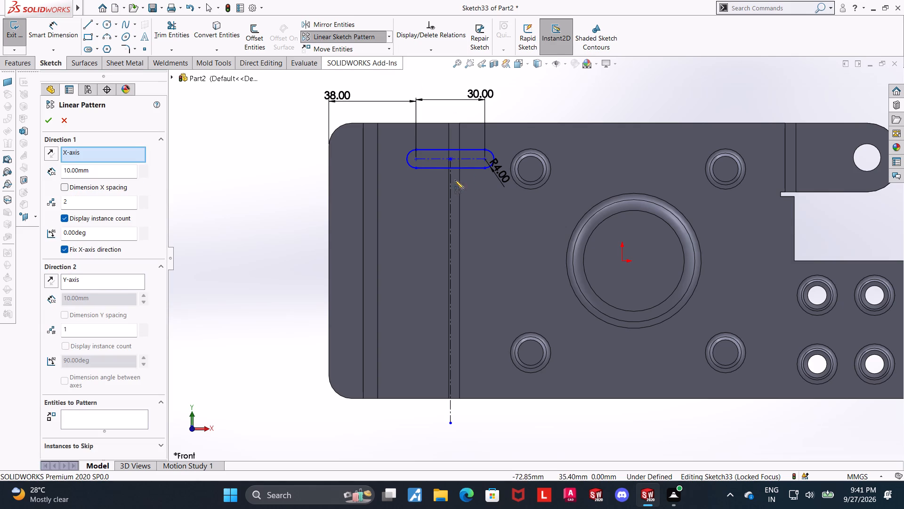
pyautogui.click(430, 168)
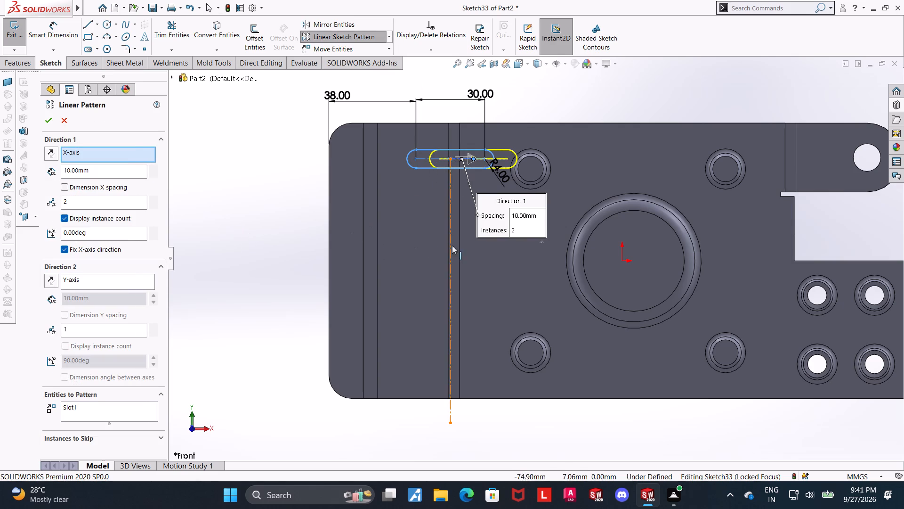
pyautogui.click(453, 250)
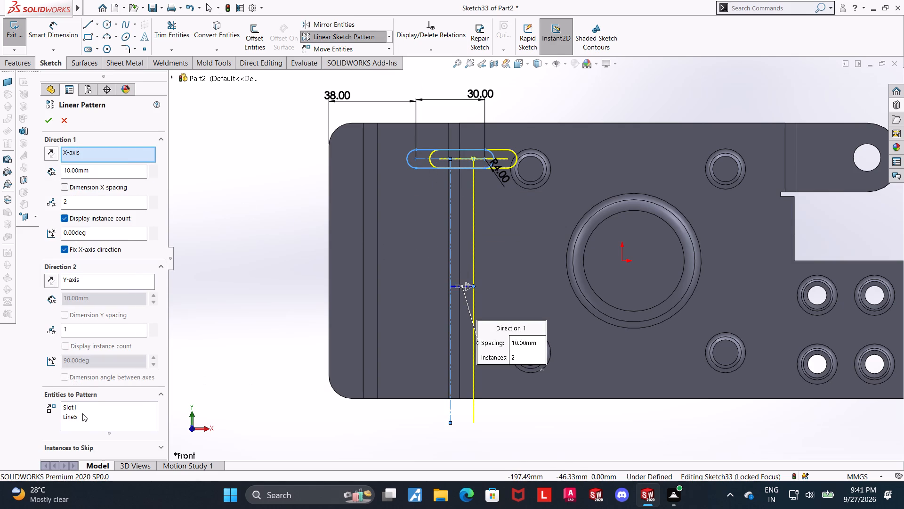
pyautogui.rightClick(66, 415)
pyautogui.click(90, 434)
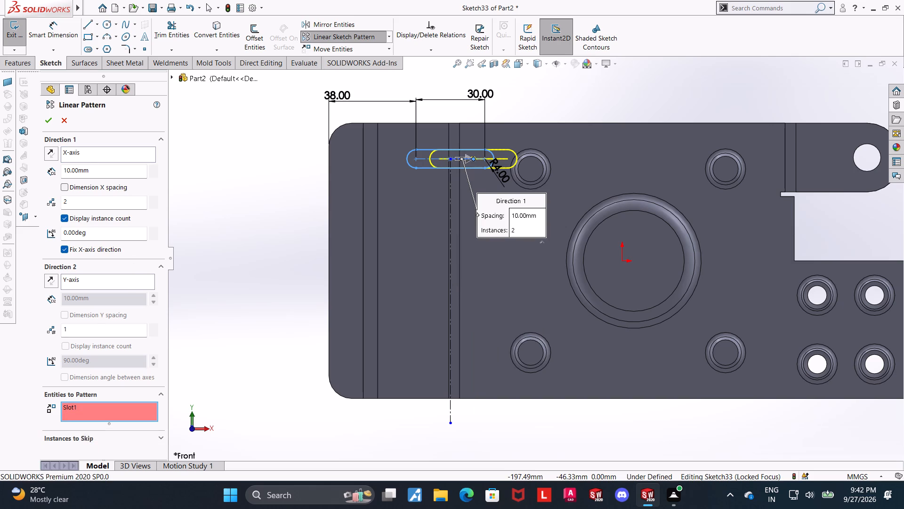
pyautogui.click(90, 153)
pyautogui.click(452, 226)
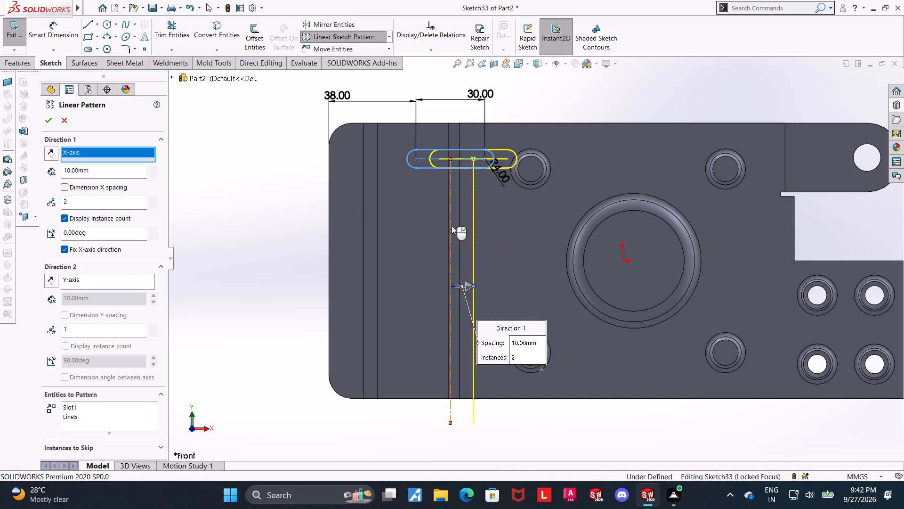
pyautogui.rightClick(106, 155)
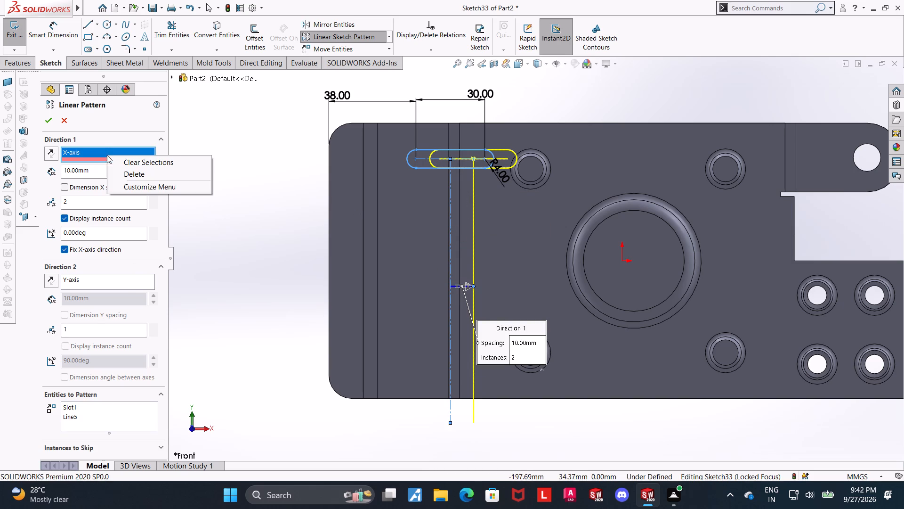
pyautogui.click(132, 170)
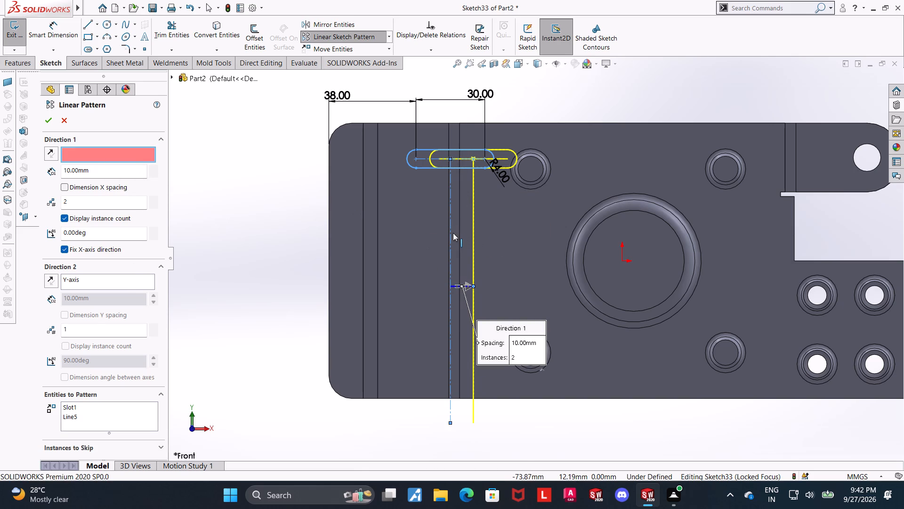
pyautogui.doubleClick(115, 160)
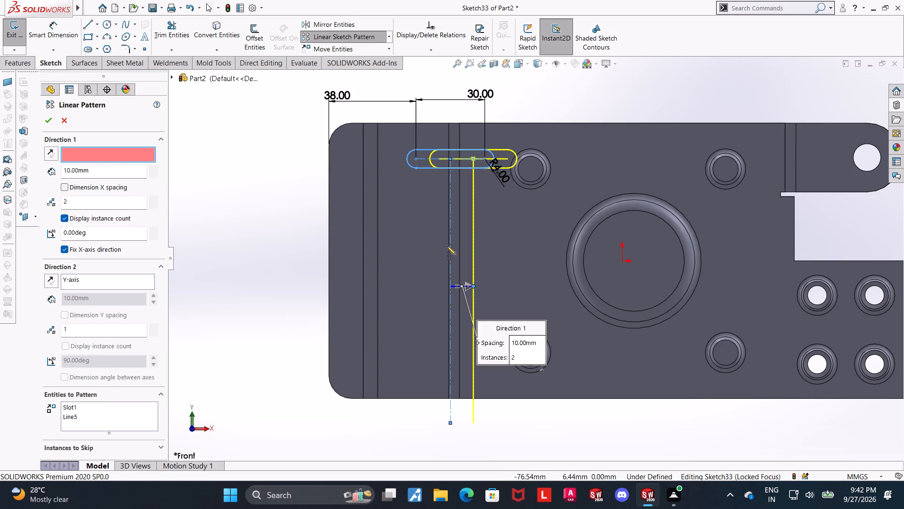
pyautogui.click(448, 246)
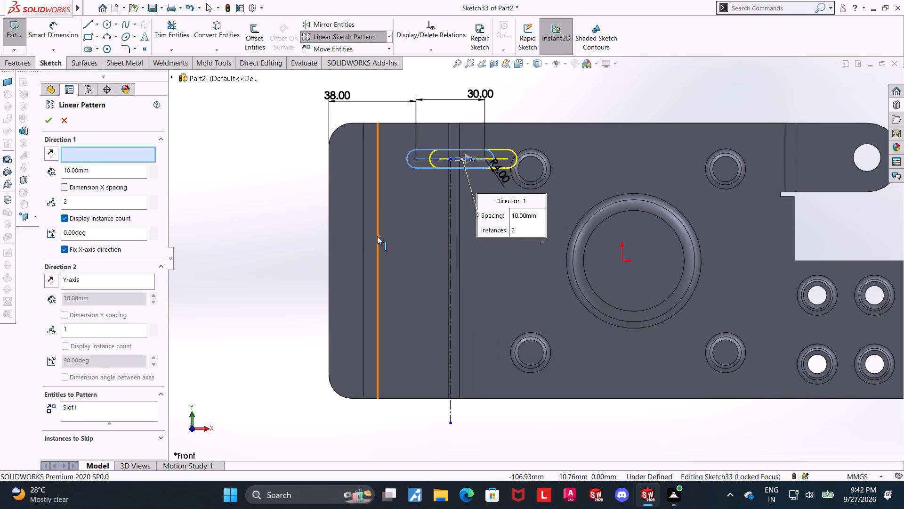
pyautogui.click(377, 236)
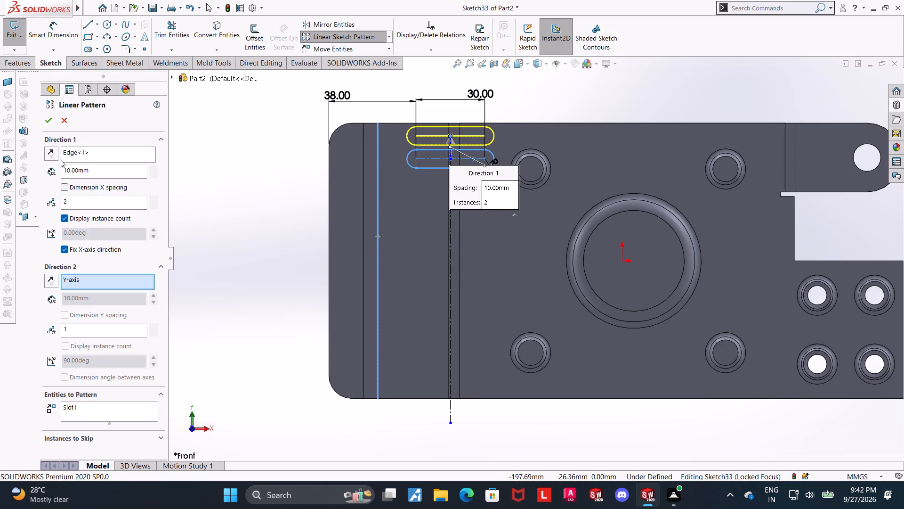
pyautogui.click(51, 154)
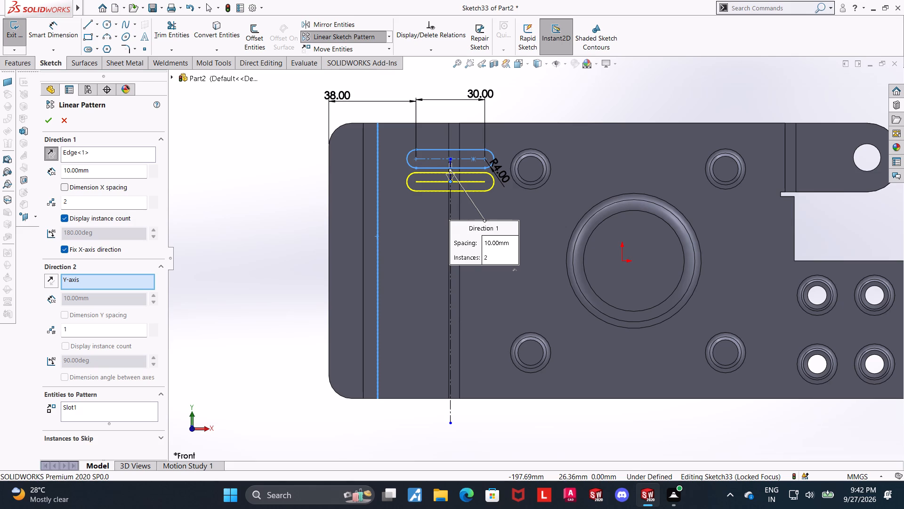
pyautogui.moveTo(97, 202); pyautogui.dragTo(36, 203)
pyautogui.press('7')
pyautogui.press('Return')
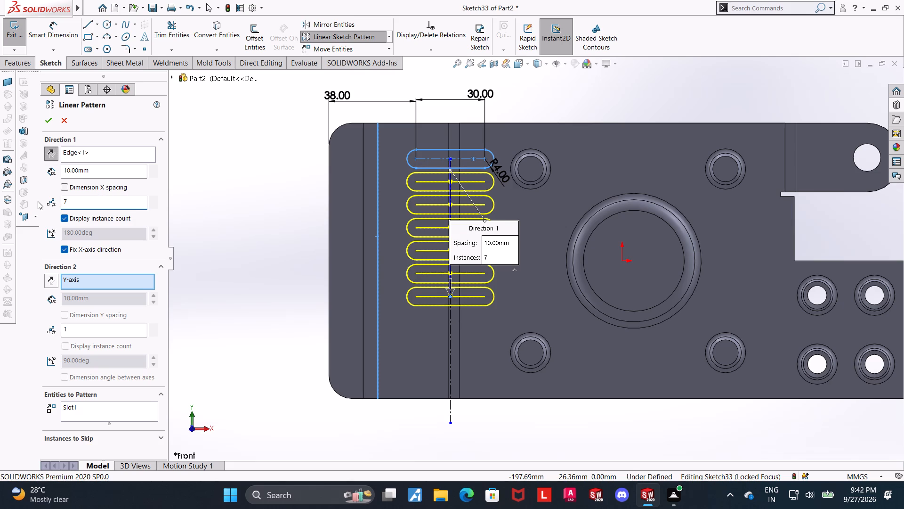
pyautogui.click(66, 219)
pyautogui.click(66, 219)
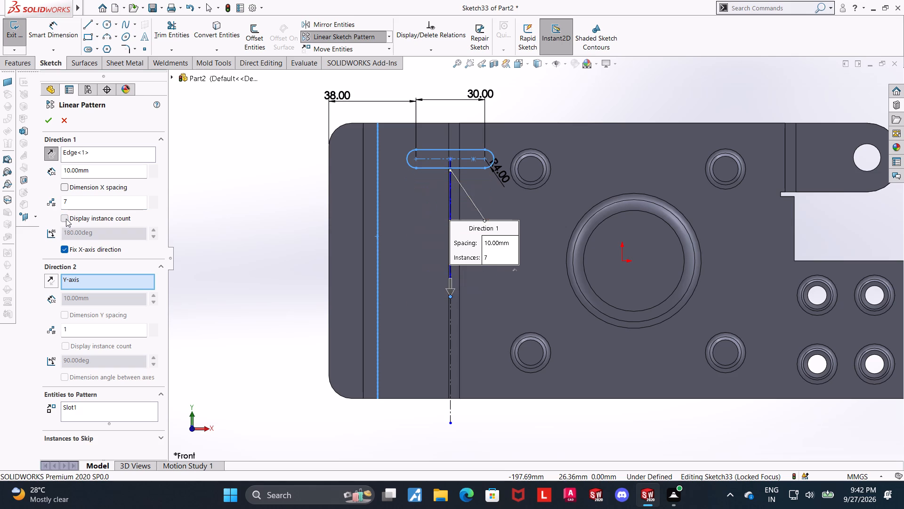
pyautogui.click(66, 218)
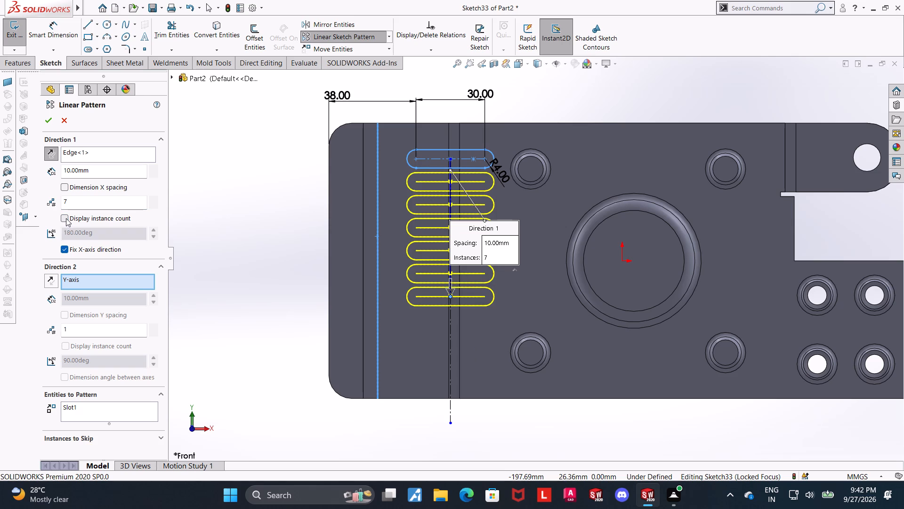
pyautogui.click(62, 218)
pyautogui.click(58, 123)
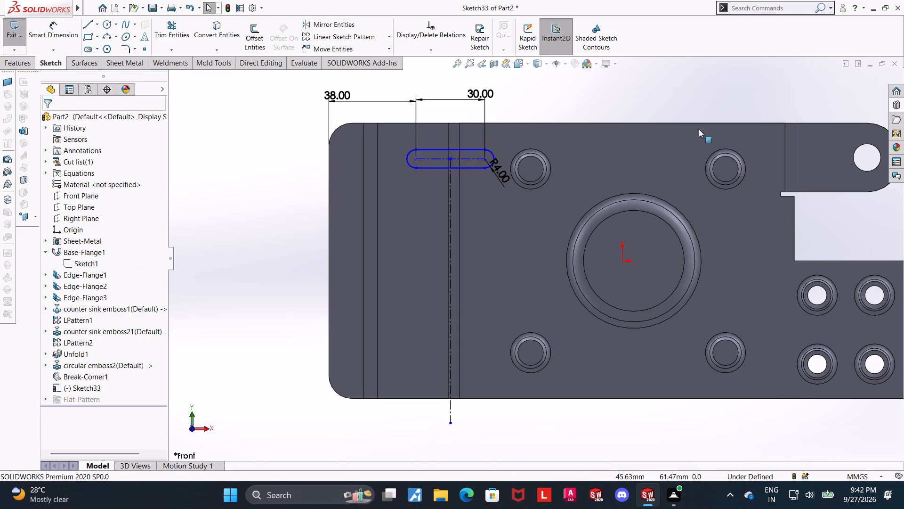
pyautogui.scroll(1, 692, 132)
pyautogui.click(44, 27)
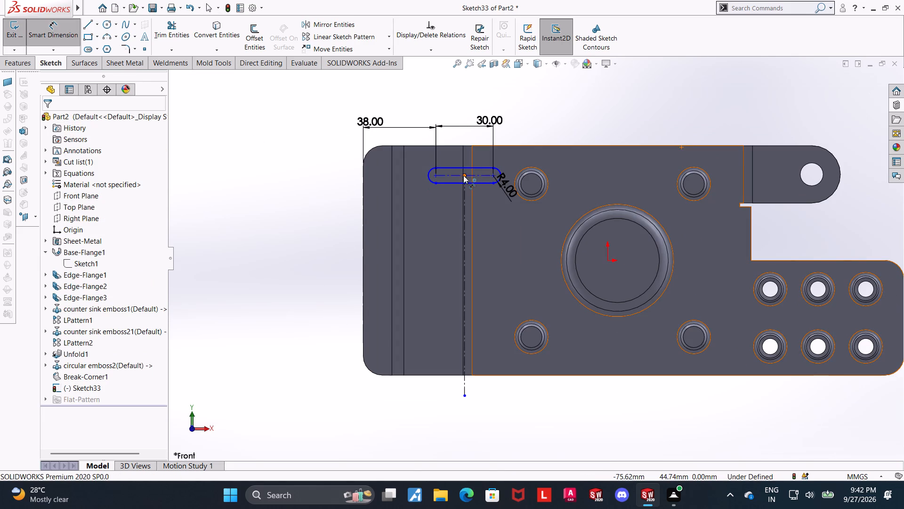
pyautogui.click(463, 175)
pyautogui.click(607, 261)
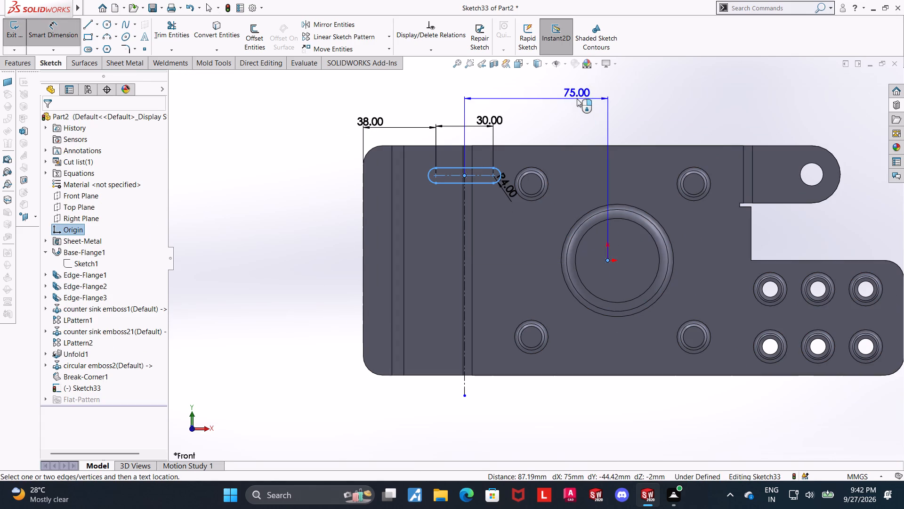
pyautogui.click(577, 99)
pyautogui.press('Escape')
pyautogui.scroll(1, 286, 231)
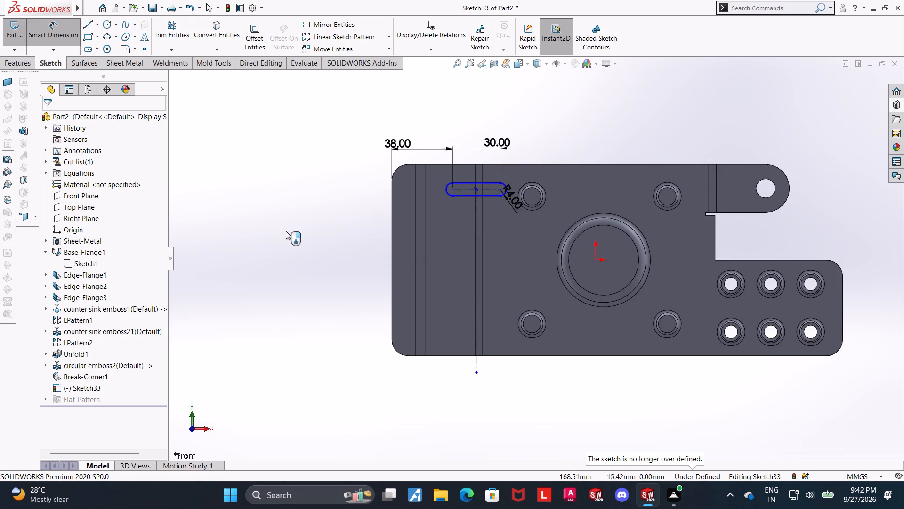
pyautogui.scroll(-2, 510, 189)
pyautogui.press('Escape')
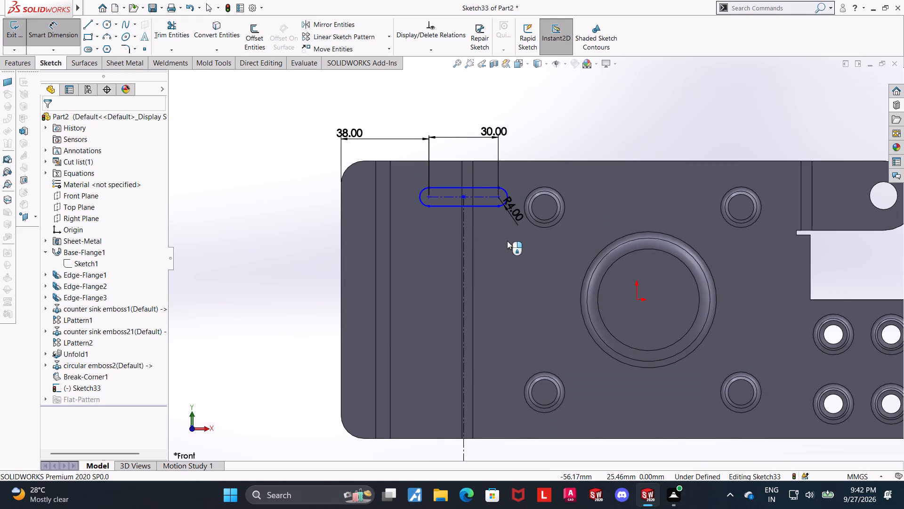
# Dimension the slot's horizontal centreline 15 mm below the part's upper edge and exit the sketch.
pyautogui.click(62, 32)
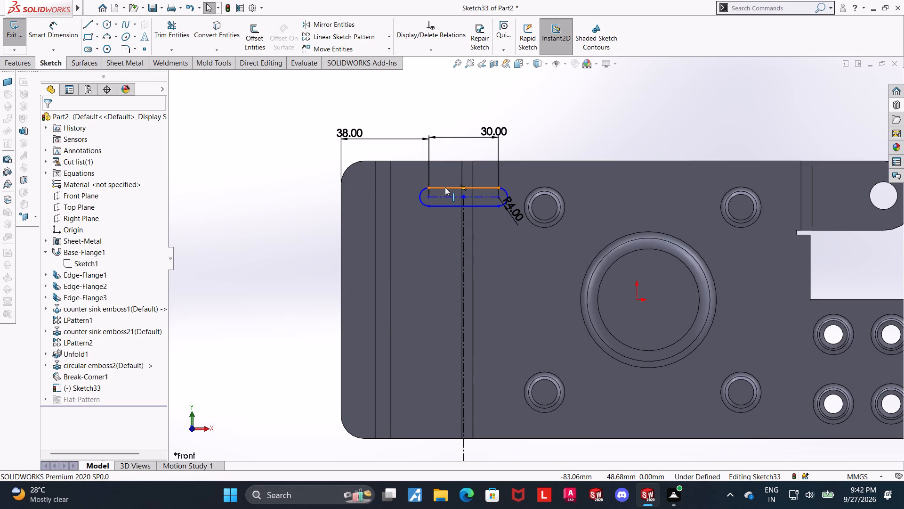
pyautogui.click(438, 197)
pyautogui.click(445, 162)
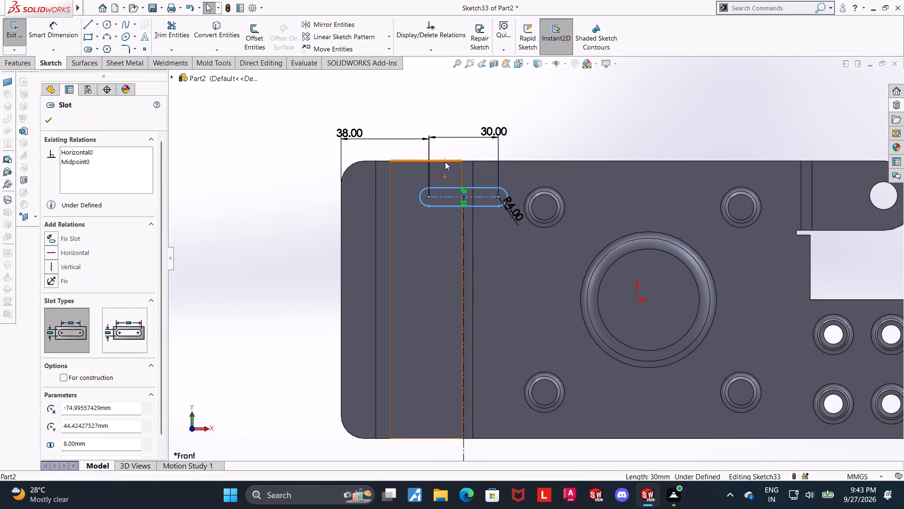
pyautogui.click(54, 25)
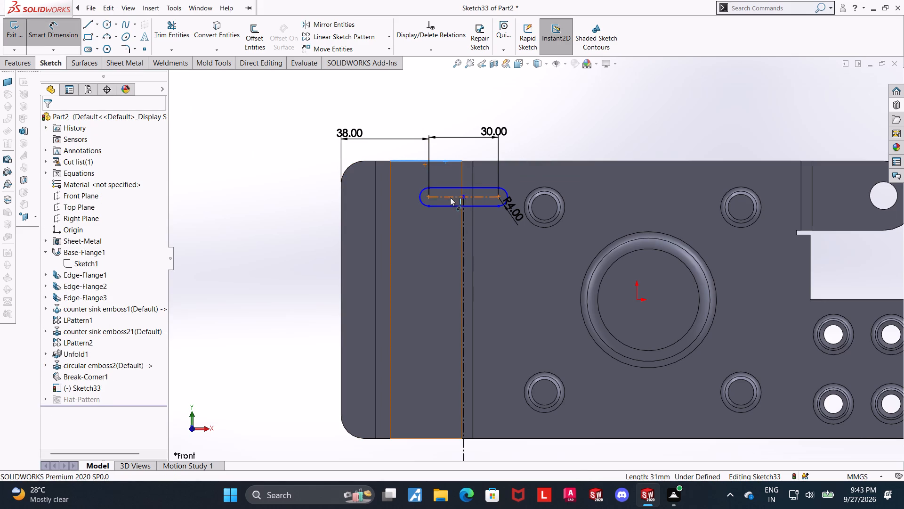
pyautogui.click(447, 197)
pyautogui.click(448, 161)
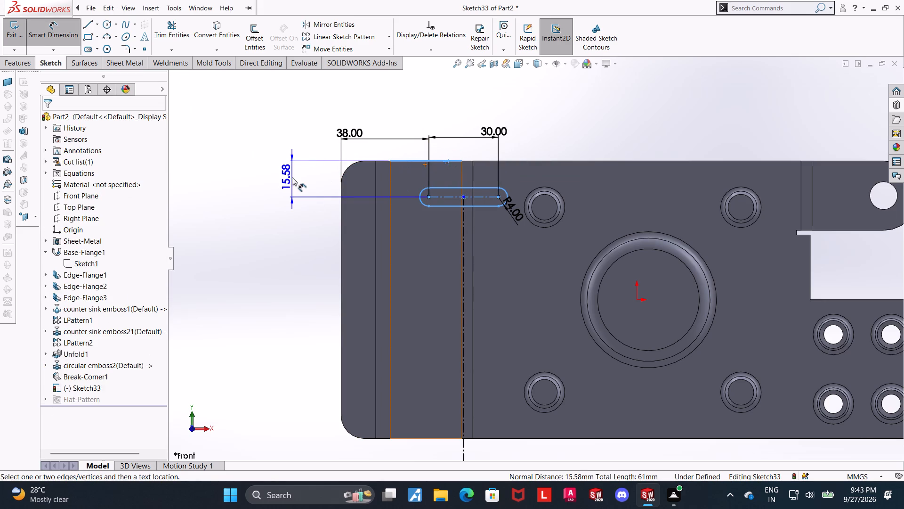
pyautogui.click(292, 177)
pyautogui.write('15')
pyautogui.press('Return')
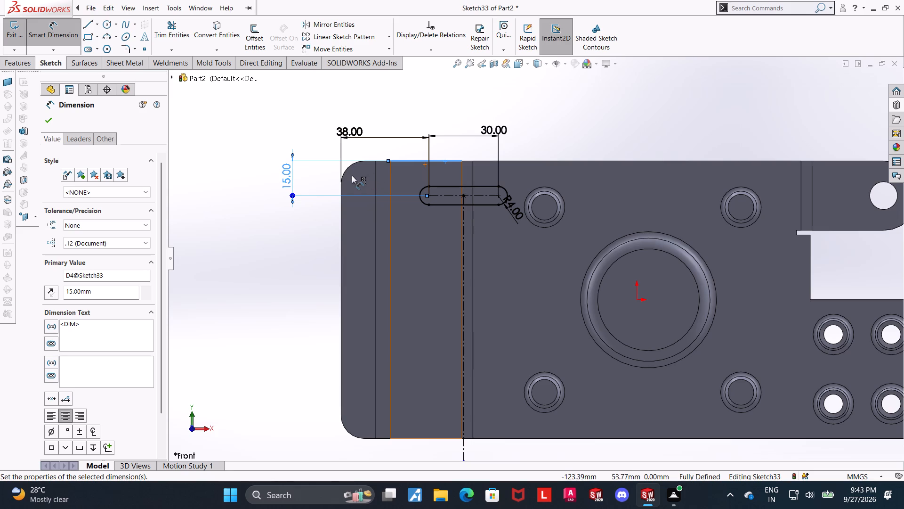
pyautogui.click(267, 202)
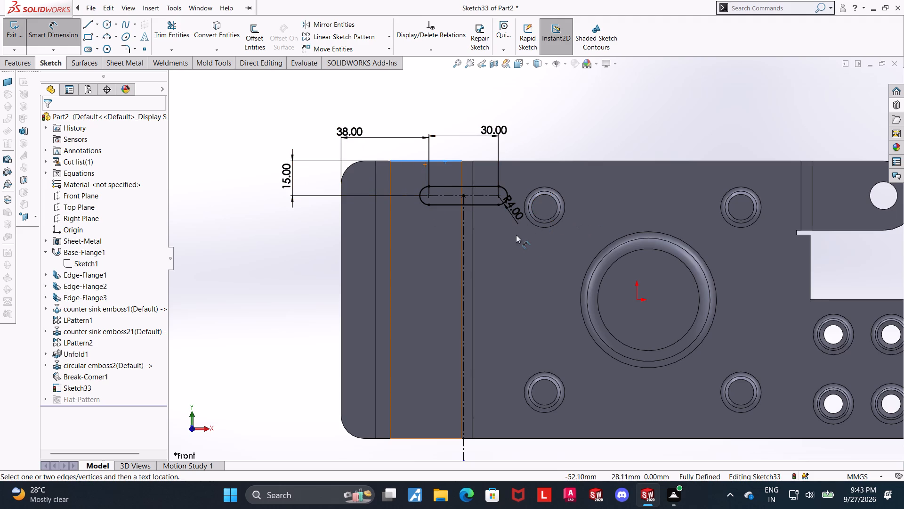
pyautogui.scroll(3, 553, 237)
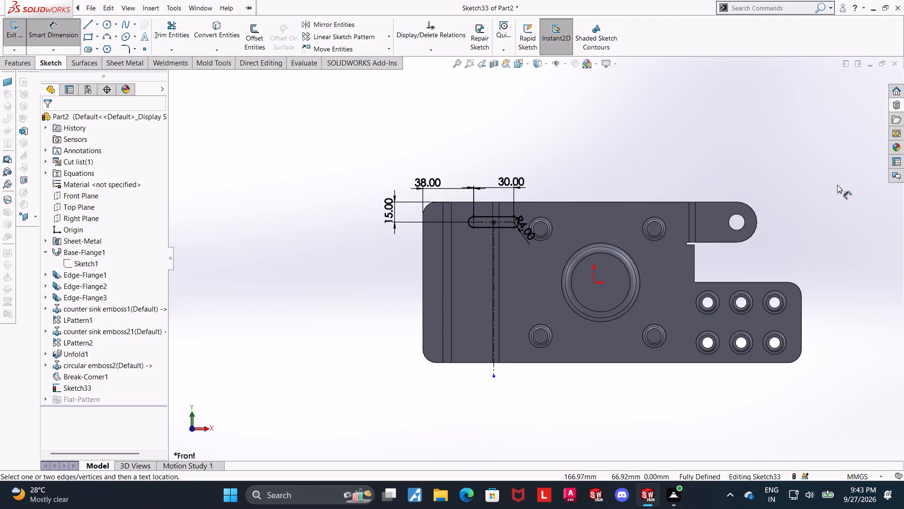
pyautogui.click(62, 27)
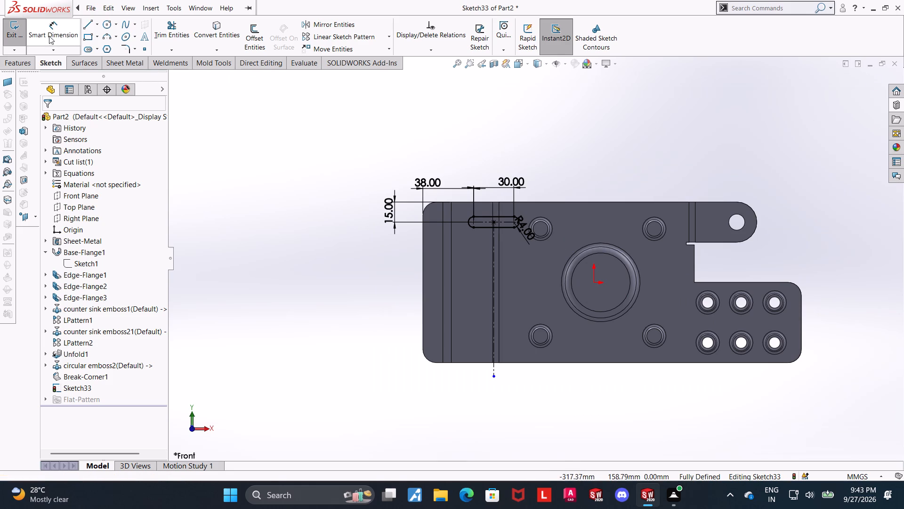
pyautogui.click(22, 30)
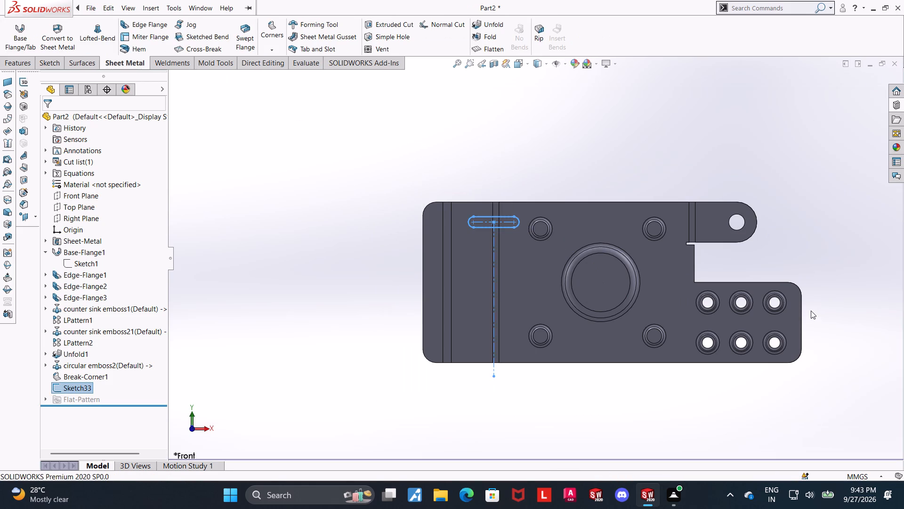
# Cut the slot profile through the unfolded sheet with a blind Extruded Cut linked to thickness, using normal cut.
pyautogui.scroll(1, 811, 311)
pyautogui.scroll(-2, 734, 303)
pyautogui.click(823, 192)
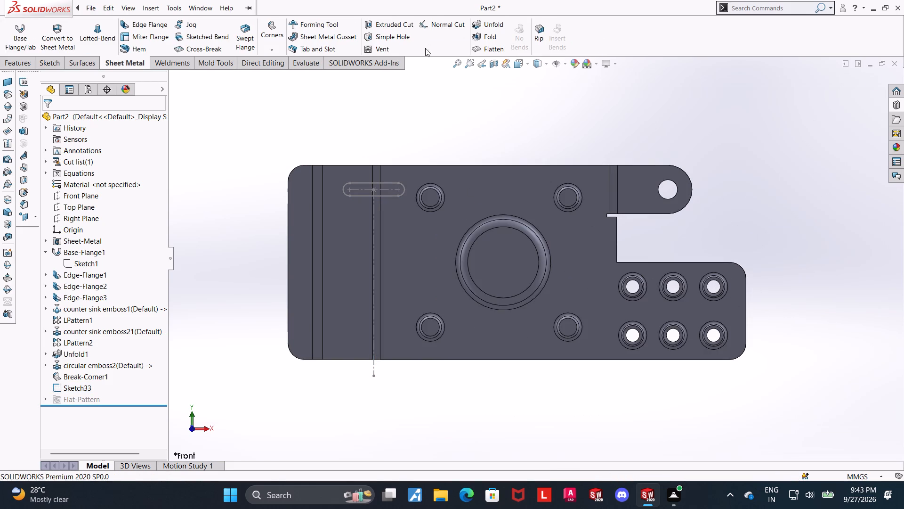
pyautogui.click(586, 115)
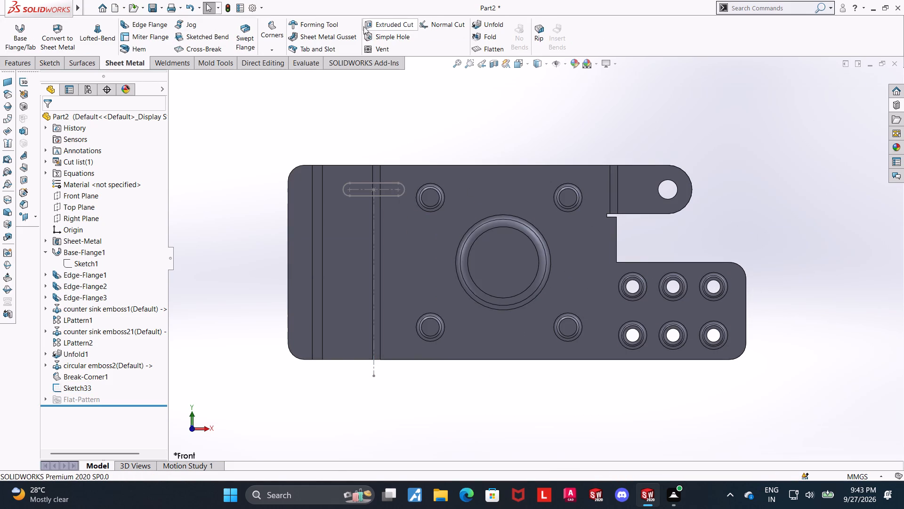
pyautogui.click(370, 24)
pyautogui.click(380, 182)
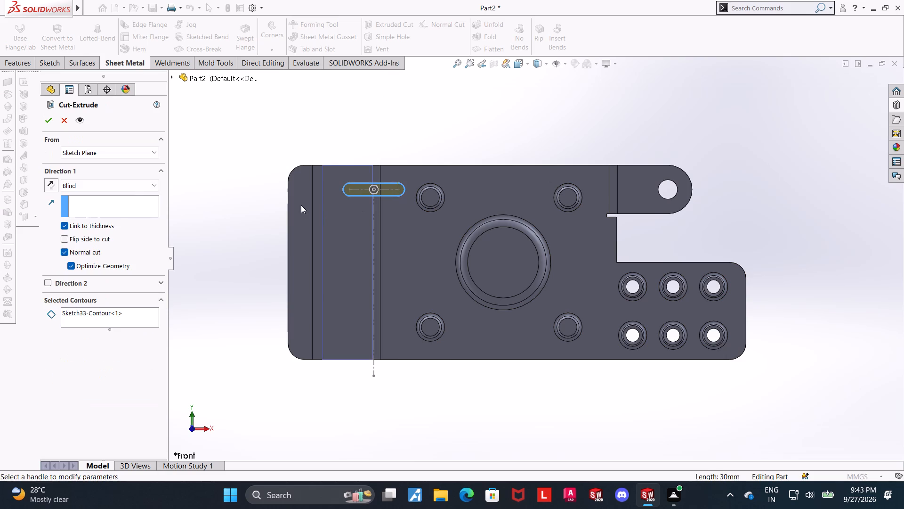
pyautogui.click(50, 122)
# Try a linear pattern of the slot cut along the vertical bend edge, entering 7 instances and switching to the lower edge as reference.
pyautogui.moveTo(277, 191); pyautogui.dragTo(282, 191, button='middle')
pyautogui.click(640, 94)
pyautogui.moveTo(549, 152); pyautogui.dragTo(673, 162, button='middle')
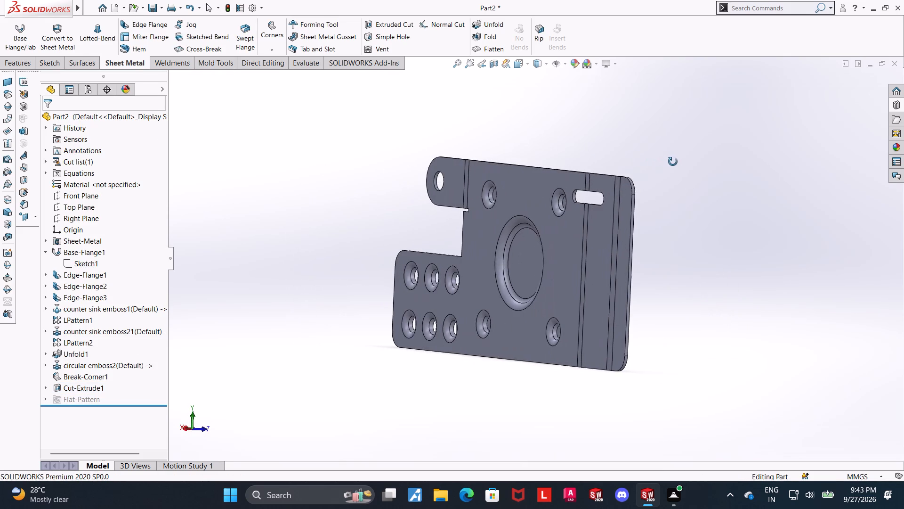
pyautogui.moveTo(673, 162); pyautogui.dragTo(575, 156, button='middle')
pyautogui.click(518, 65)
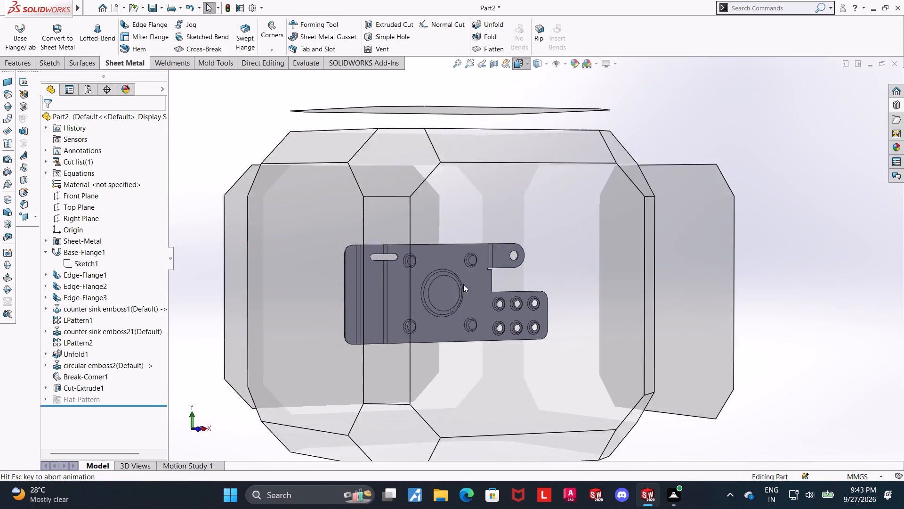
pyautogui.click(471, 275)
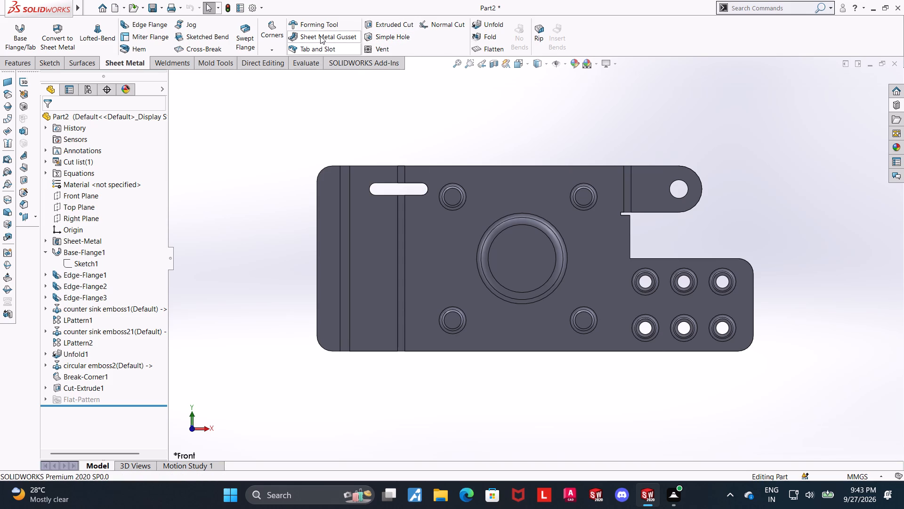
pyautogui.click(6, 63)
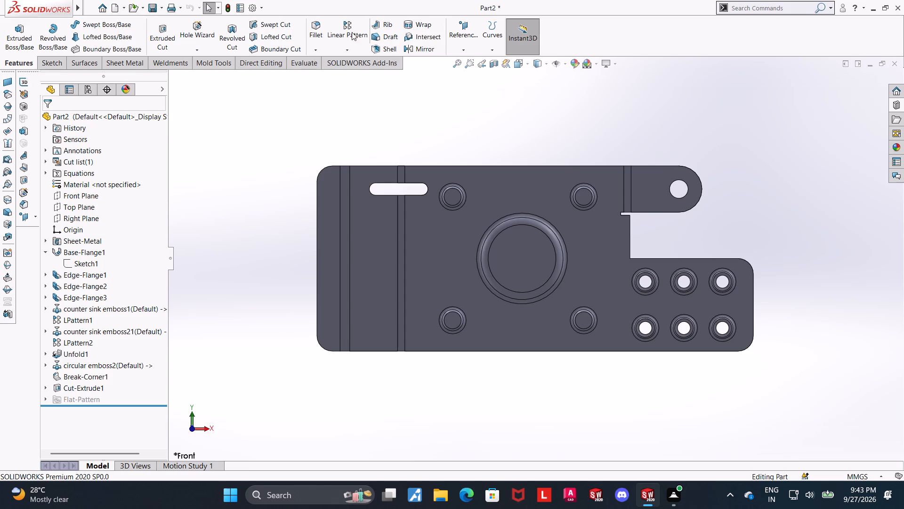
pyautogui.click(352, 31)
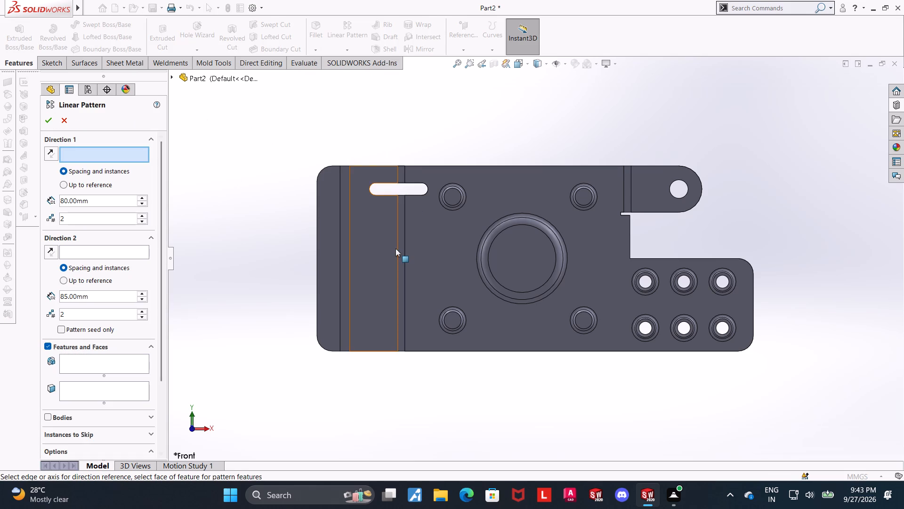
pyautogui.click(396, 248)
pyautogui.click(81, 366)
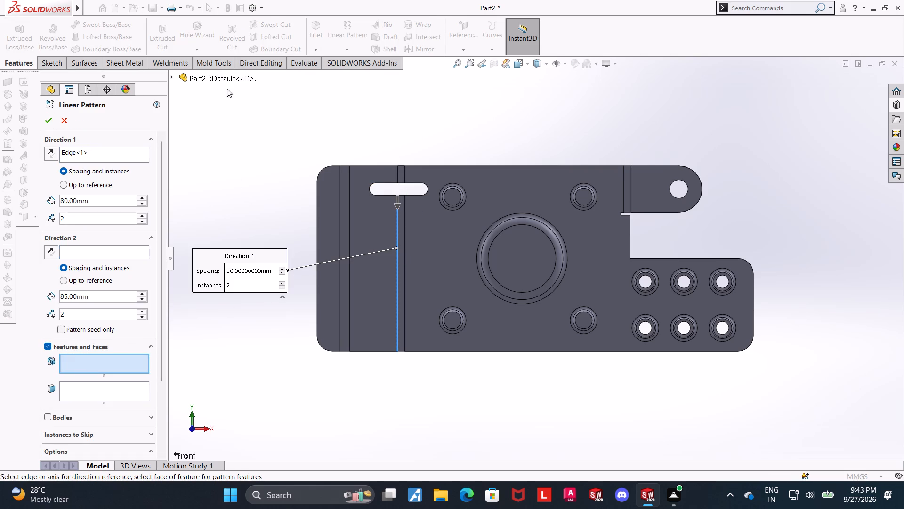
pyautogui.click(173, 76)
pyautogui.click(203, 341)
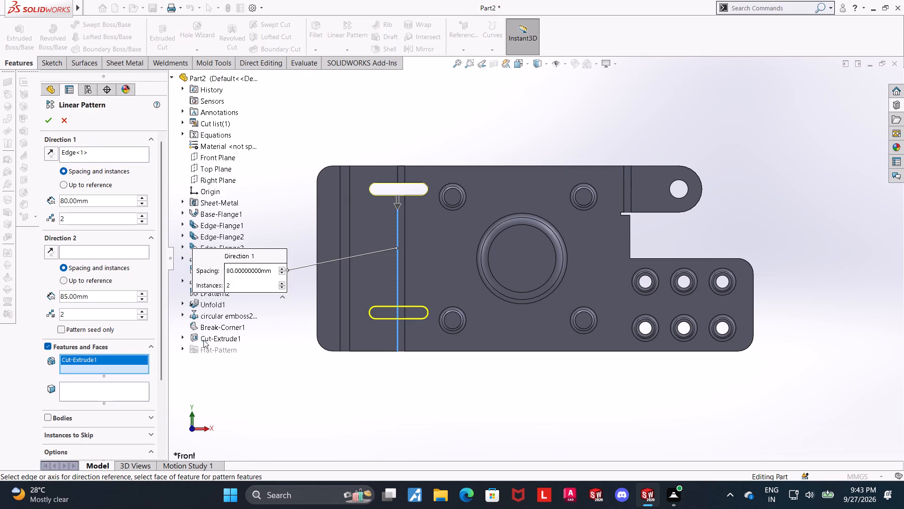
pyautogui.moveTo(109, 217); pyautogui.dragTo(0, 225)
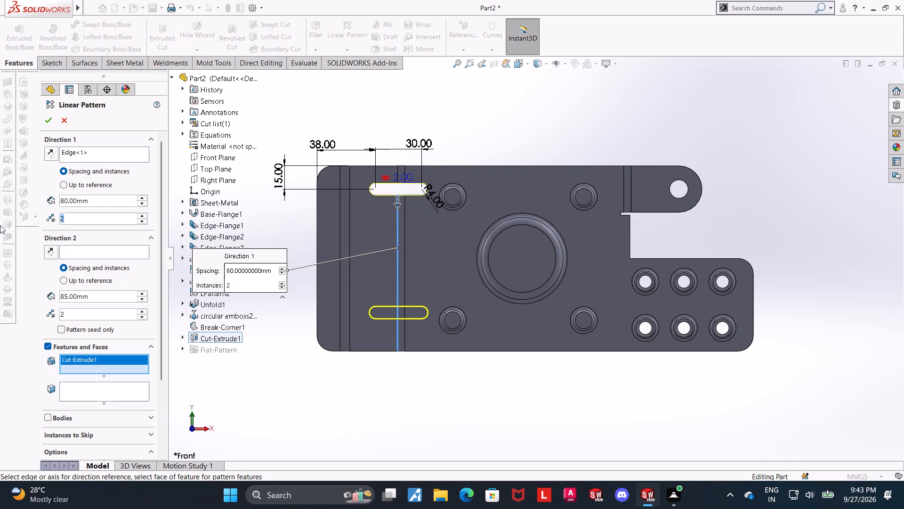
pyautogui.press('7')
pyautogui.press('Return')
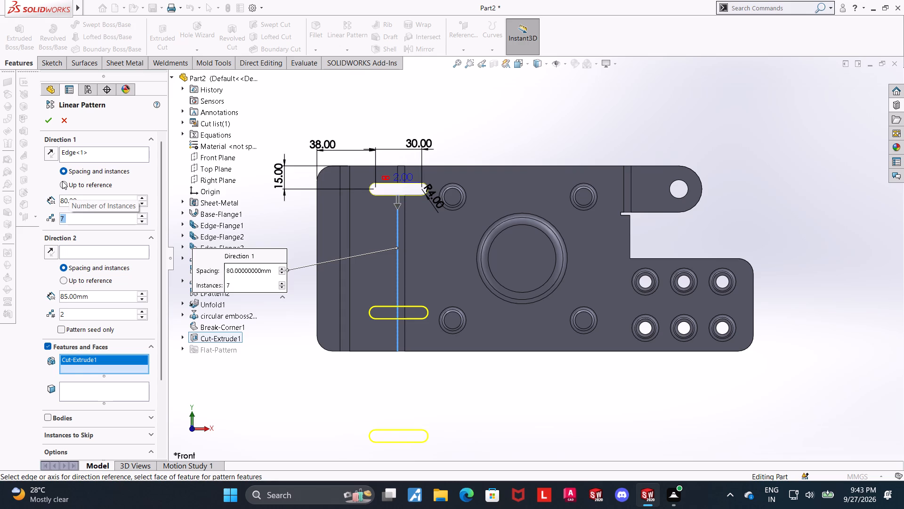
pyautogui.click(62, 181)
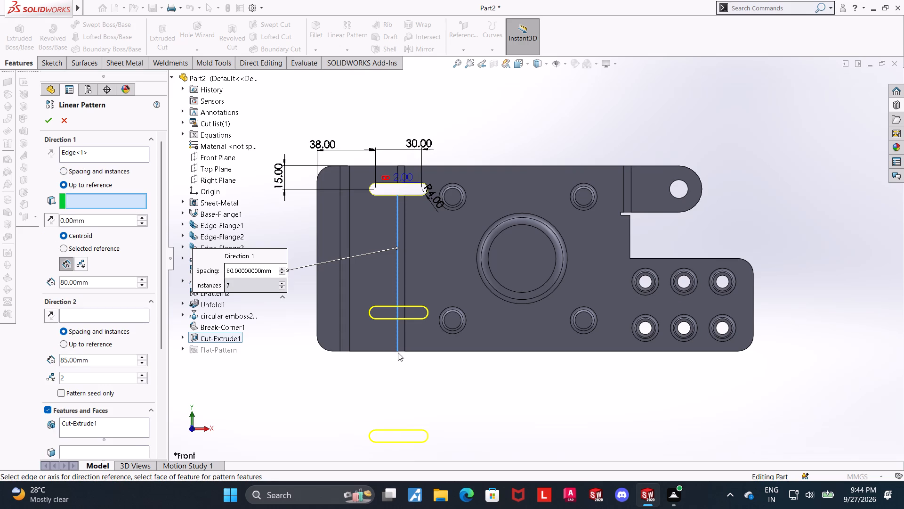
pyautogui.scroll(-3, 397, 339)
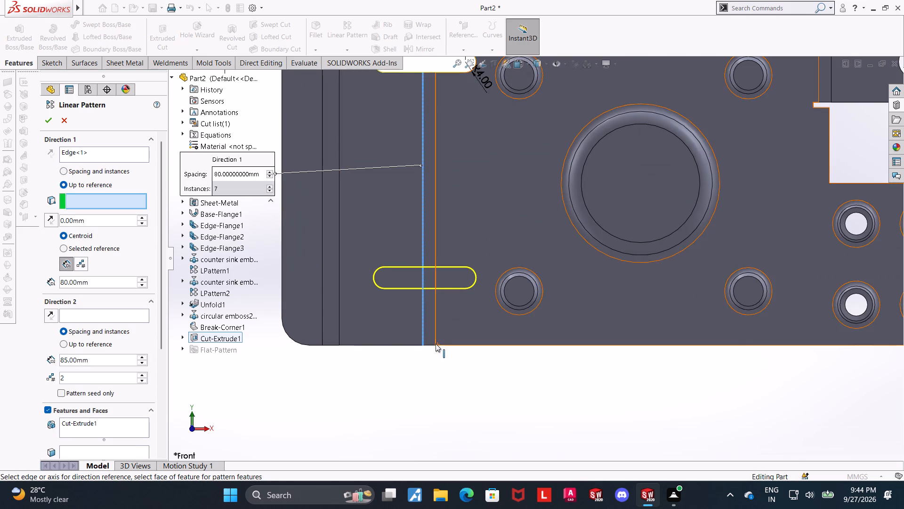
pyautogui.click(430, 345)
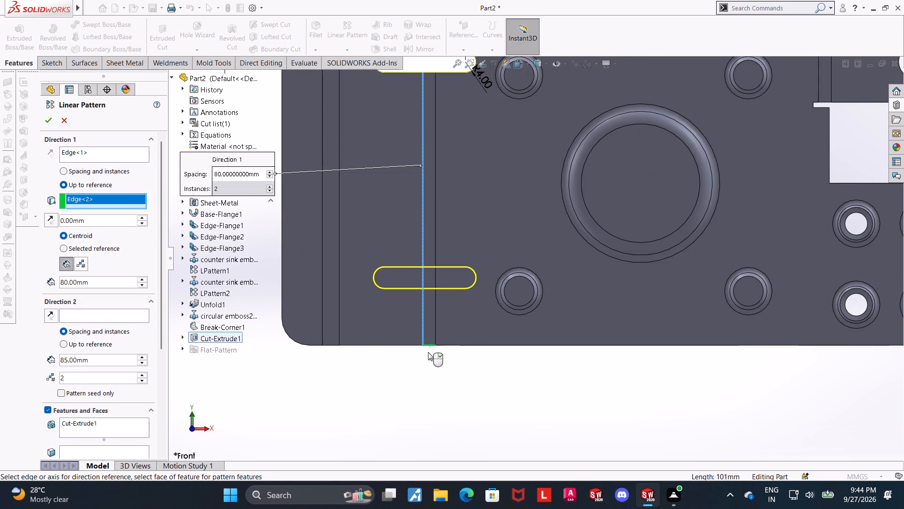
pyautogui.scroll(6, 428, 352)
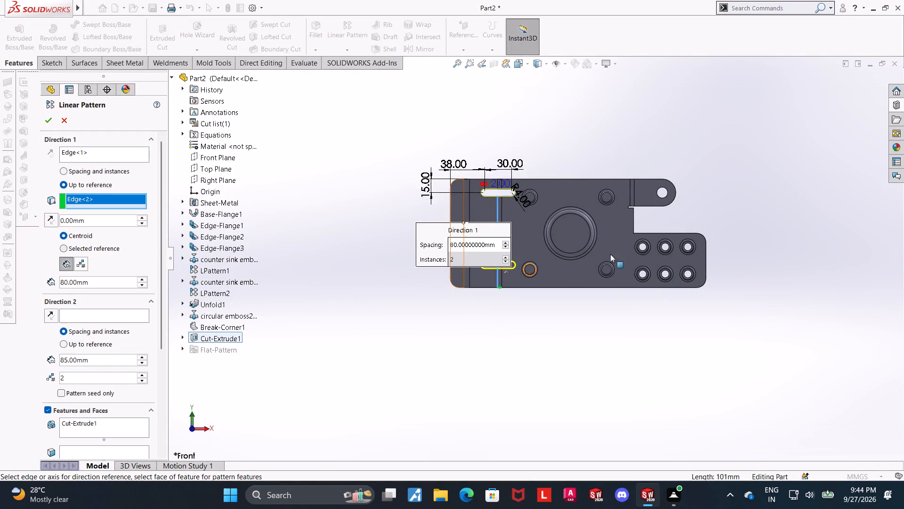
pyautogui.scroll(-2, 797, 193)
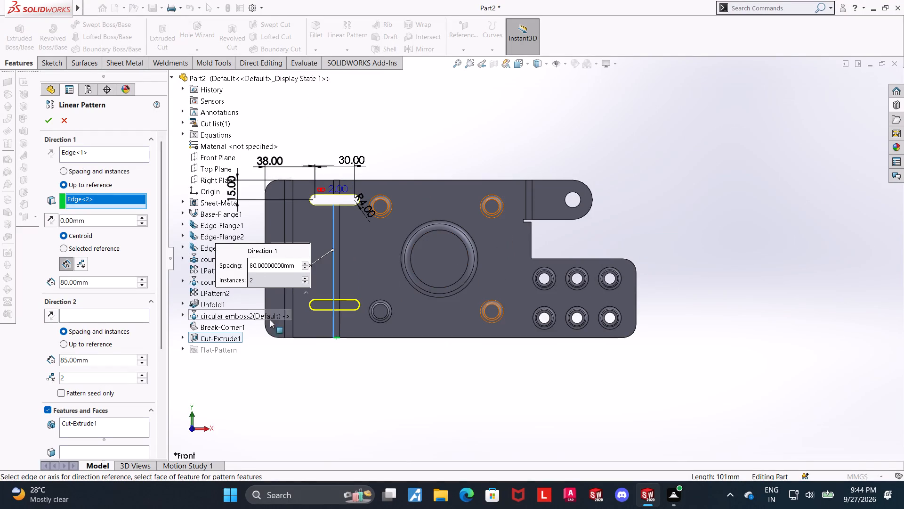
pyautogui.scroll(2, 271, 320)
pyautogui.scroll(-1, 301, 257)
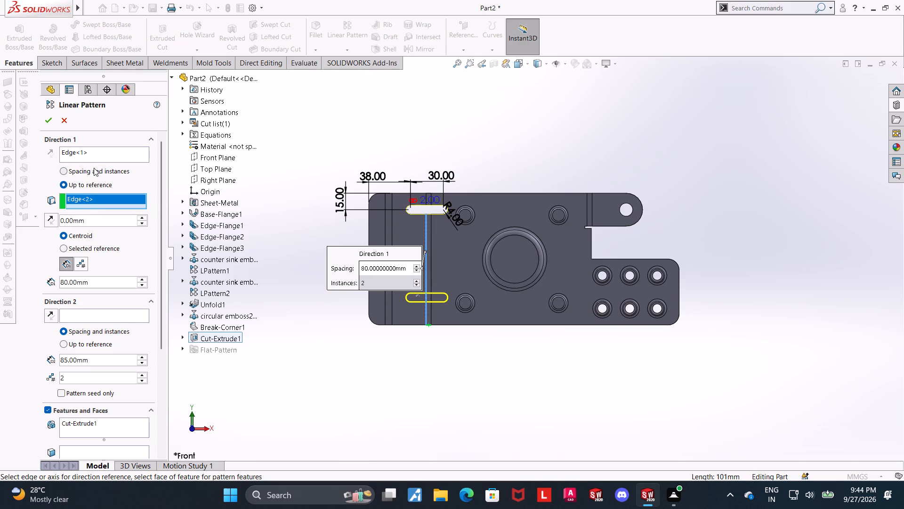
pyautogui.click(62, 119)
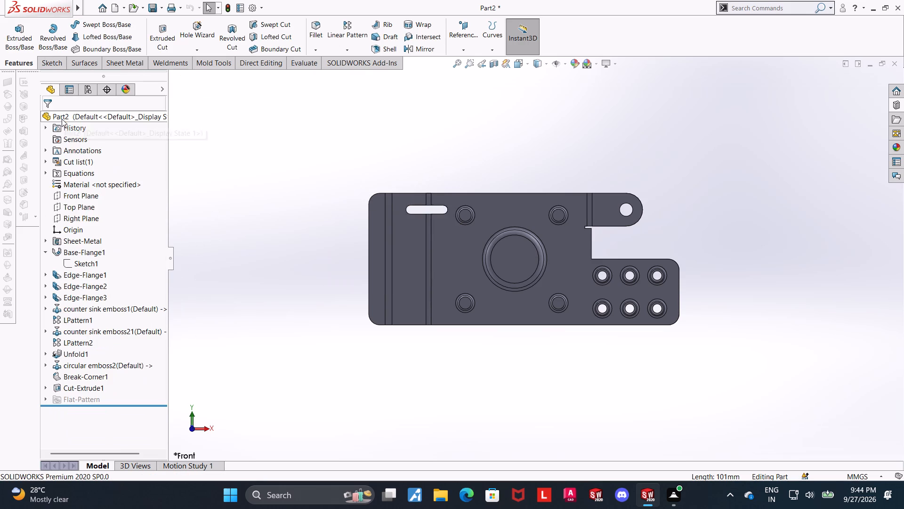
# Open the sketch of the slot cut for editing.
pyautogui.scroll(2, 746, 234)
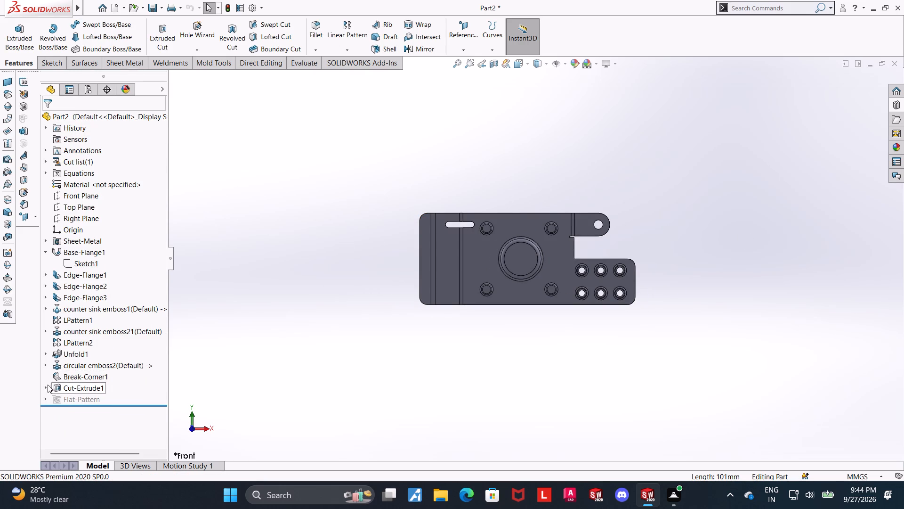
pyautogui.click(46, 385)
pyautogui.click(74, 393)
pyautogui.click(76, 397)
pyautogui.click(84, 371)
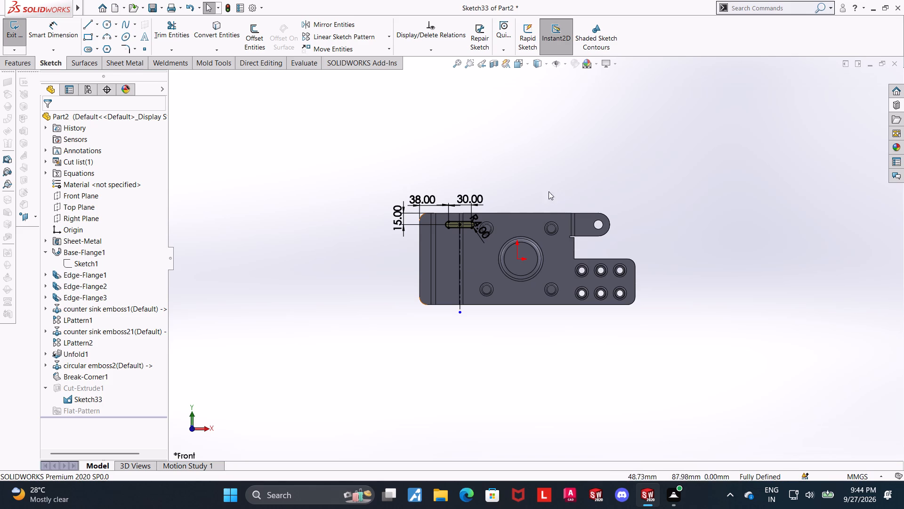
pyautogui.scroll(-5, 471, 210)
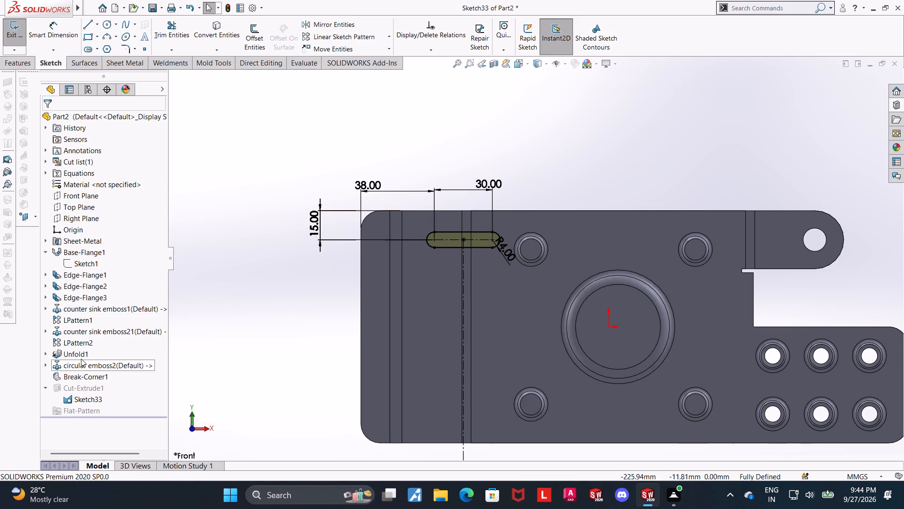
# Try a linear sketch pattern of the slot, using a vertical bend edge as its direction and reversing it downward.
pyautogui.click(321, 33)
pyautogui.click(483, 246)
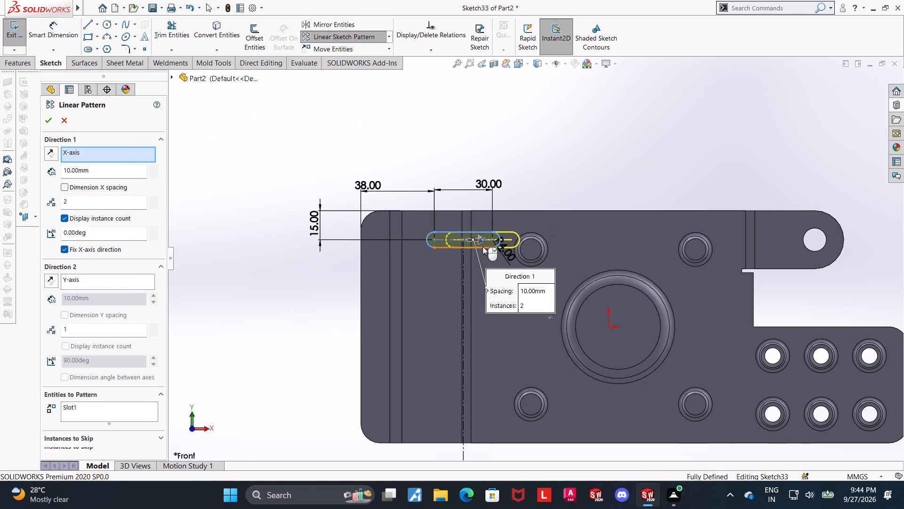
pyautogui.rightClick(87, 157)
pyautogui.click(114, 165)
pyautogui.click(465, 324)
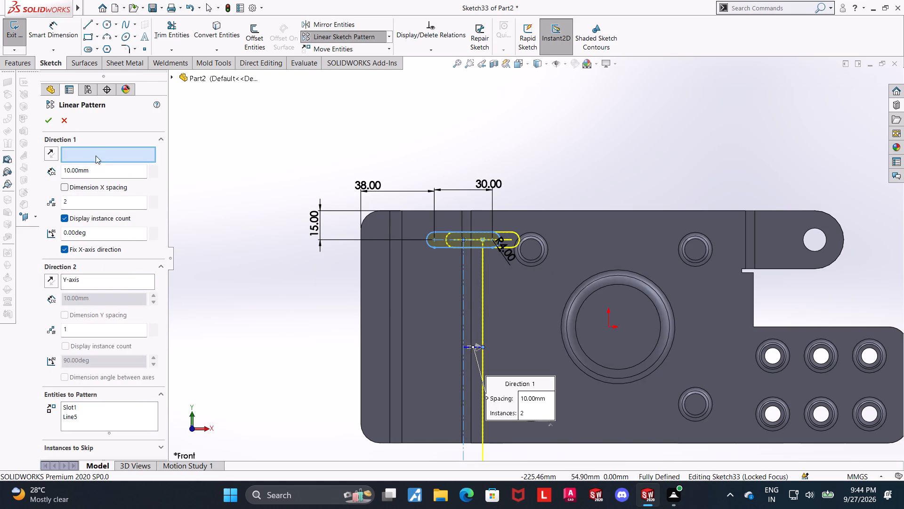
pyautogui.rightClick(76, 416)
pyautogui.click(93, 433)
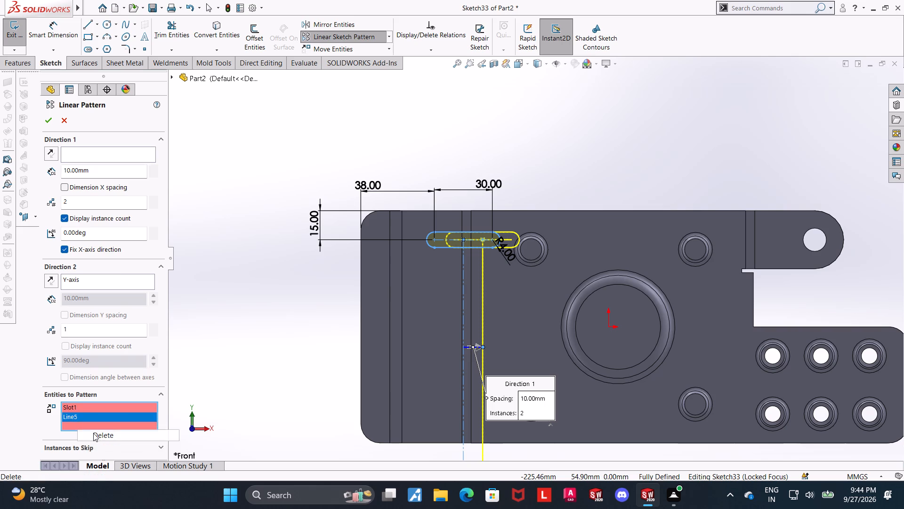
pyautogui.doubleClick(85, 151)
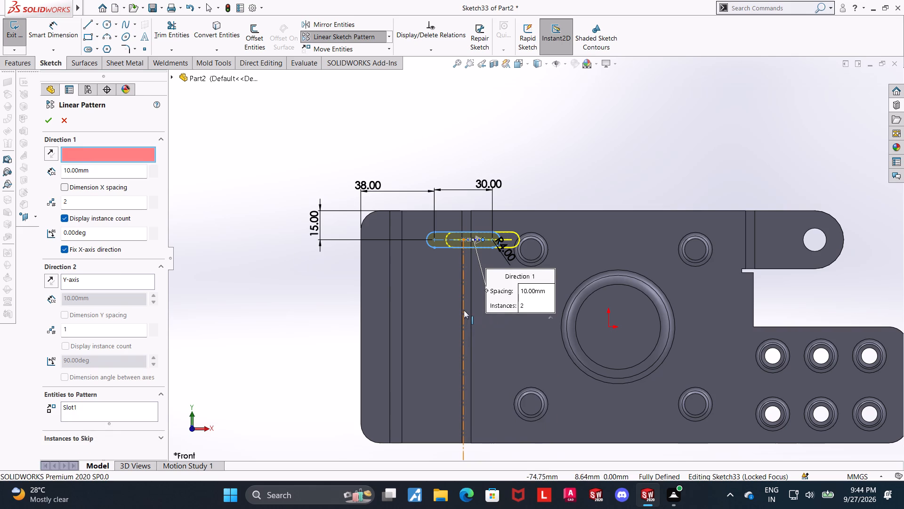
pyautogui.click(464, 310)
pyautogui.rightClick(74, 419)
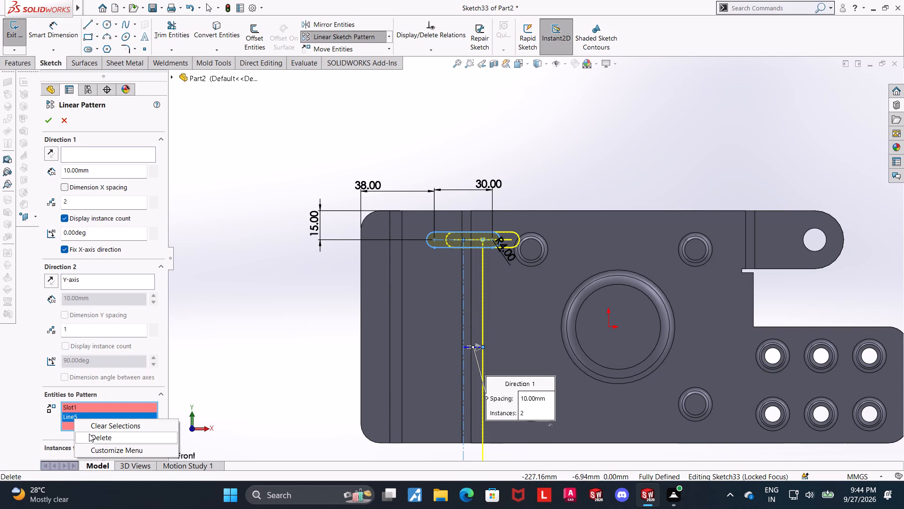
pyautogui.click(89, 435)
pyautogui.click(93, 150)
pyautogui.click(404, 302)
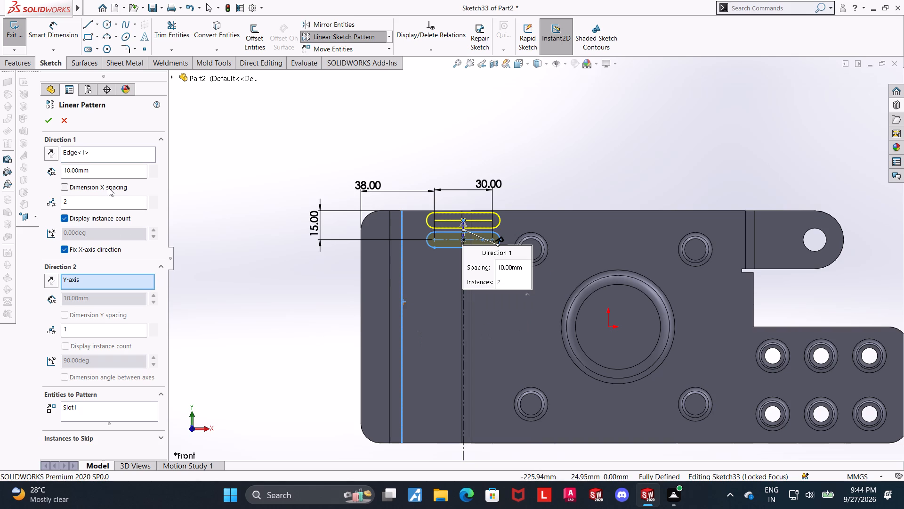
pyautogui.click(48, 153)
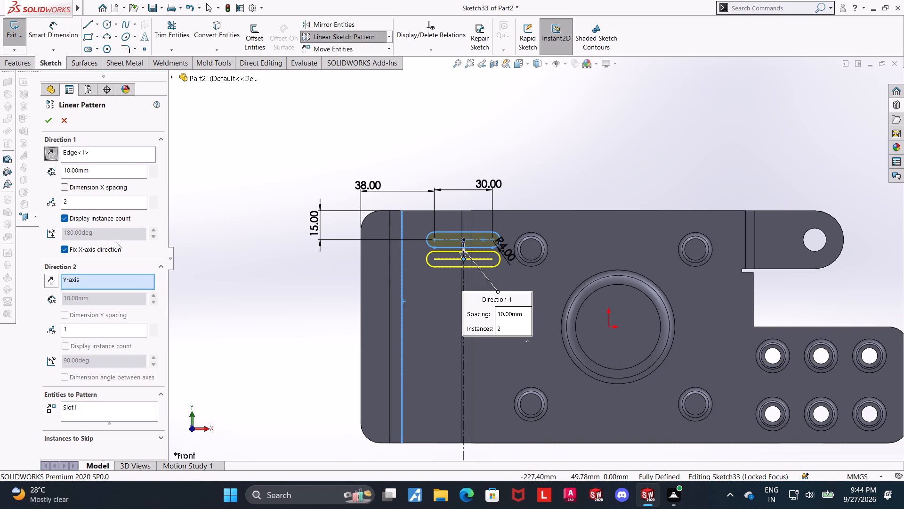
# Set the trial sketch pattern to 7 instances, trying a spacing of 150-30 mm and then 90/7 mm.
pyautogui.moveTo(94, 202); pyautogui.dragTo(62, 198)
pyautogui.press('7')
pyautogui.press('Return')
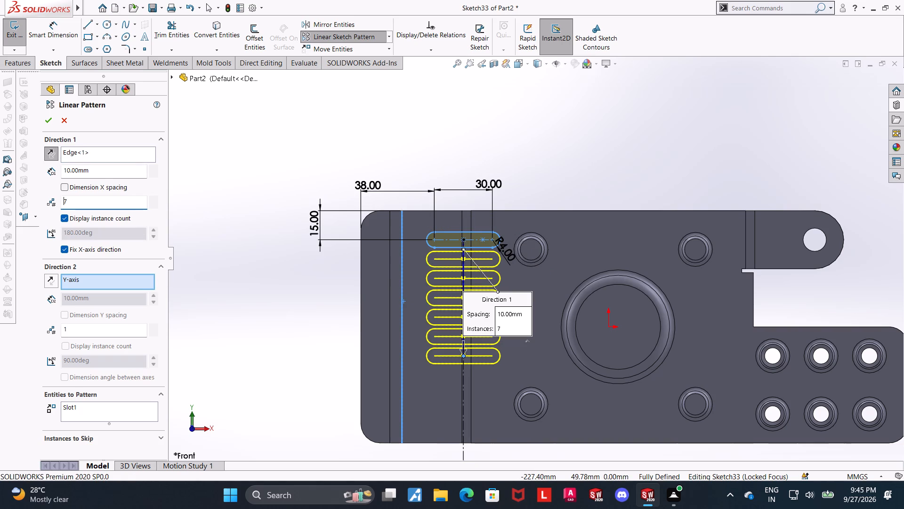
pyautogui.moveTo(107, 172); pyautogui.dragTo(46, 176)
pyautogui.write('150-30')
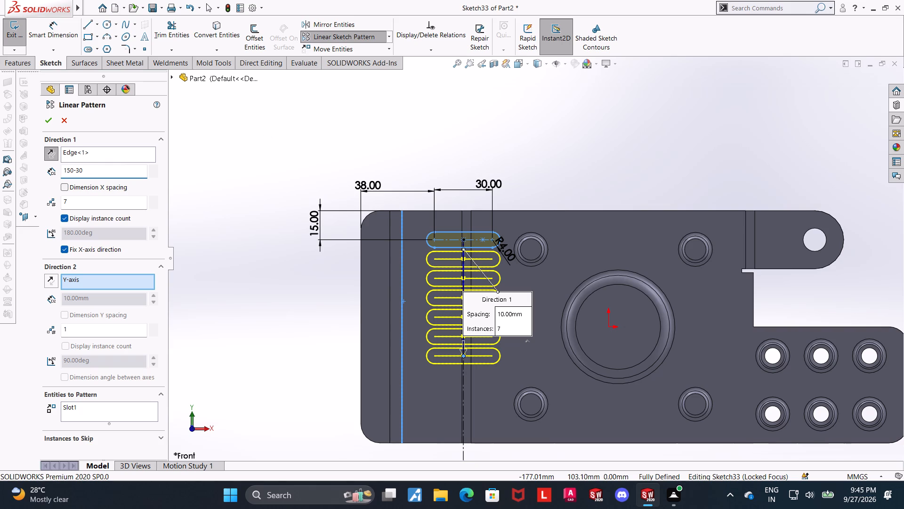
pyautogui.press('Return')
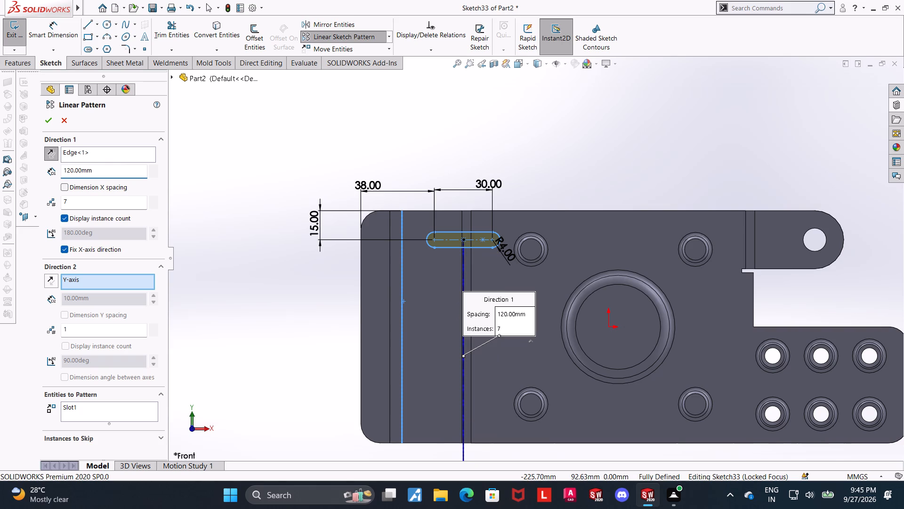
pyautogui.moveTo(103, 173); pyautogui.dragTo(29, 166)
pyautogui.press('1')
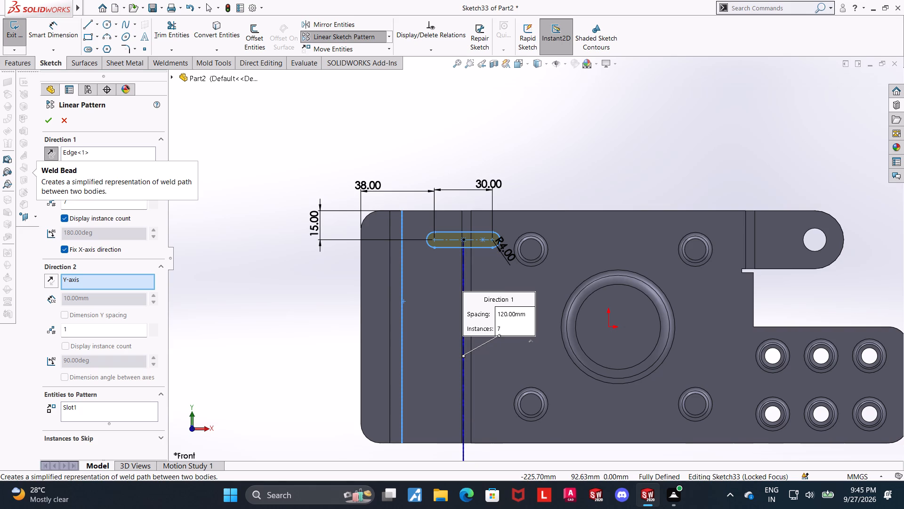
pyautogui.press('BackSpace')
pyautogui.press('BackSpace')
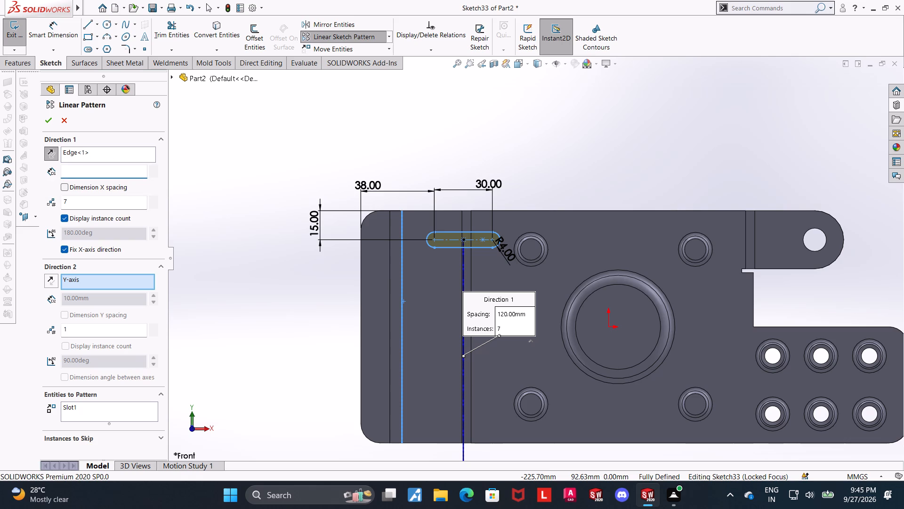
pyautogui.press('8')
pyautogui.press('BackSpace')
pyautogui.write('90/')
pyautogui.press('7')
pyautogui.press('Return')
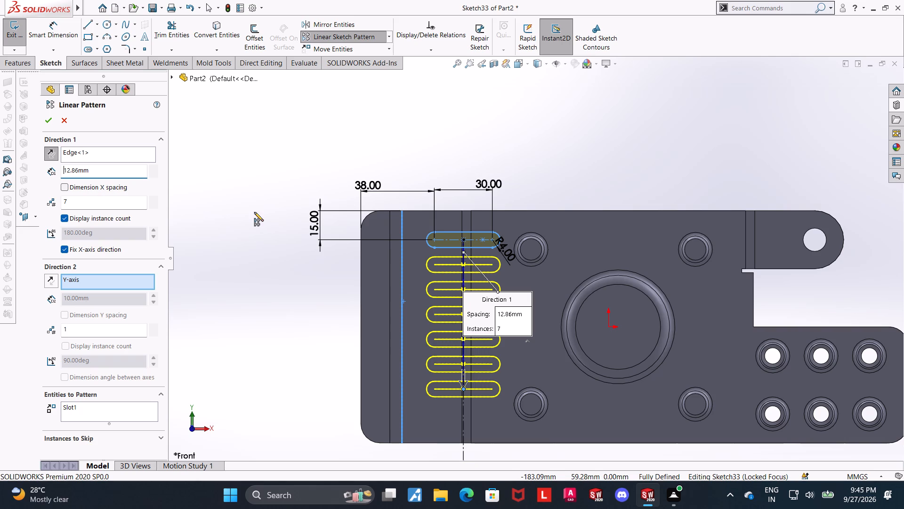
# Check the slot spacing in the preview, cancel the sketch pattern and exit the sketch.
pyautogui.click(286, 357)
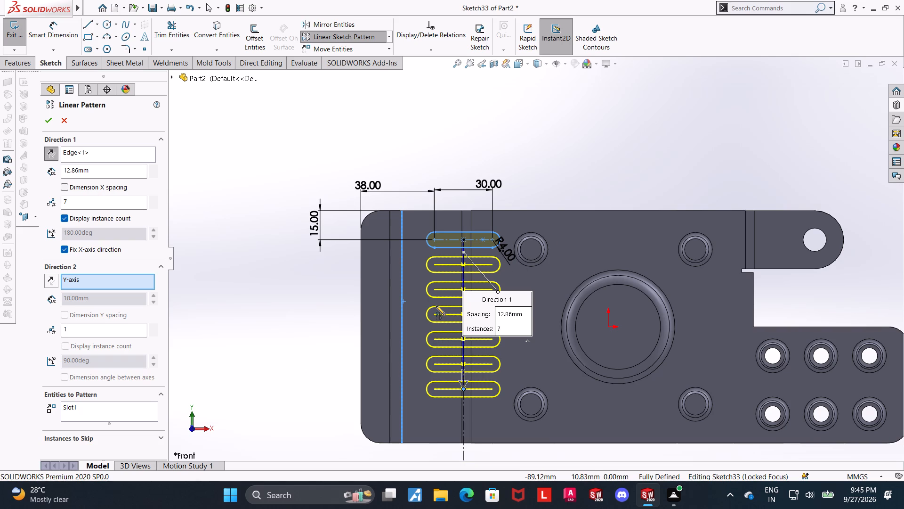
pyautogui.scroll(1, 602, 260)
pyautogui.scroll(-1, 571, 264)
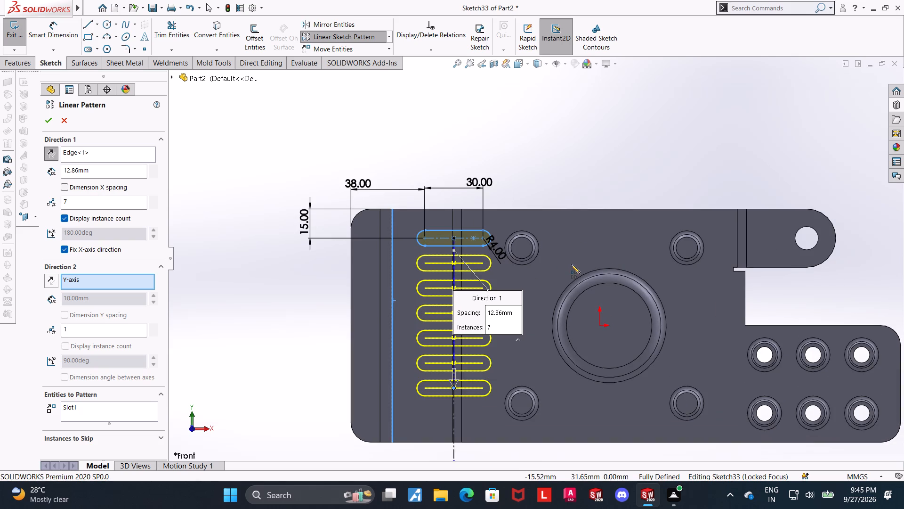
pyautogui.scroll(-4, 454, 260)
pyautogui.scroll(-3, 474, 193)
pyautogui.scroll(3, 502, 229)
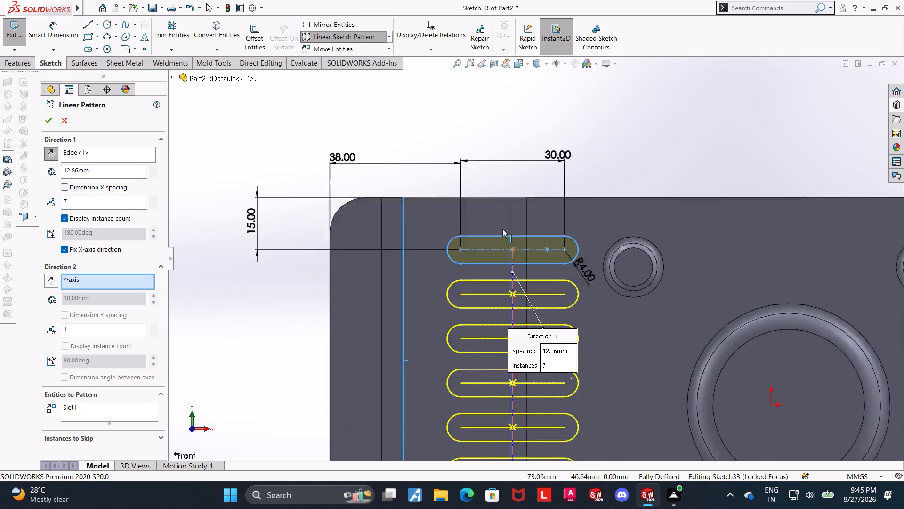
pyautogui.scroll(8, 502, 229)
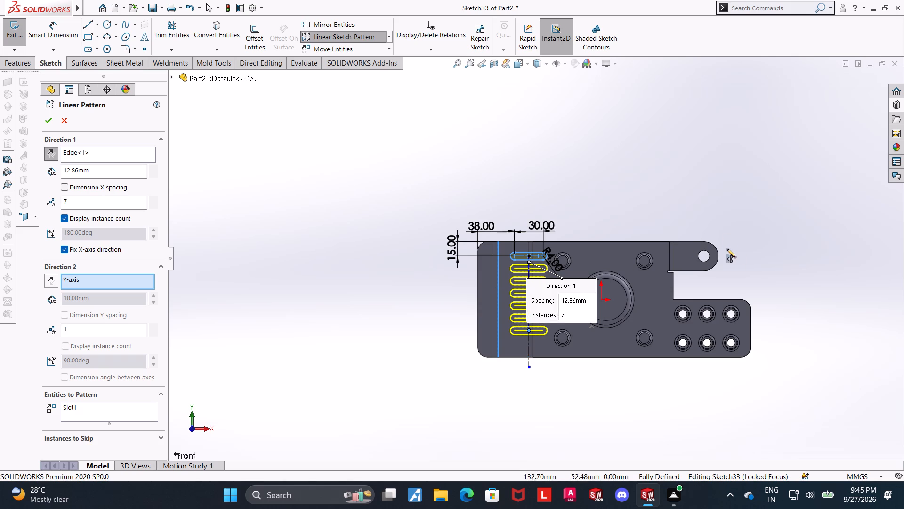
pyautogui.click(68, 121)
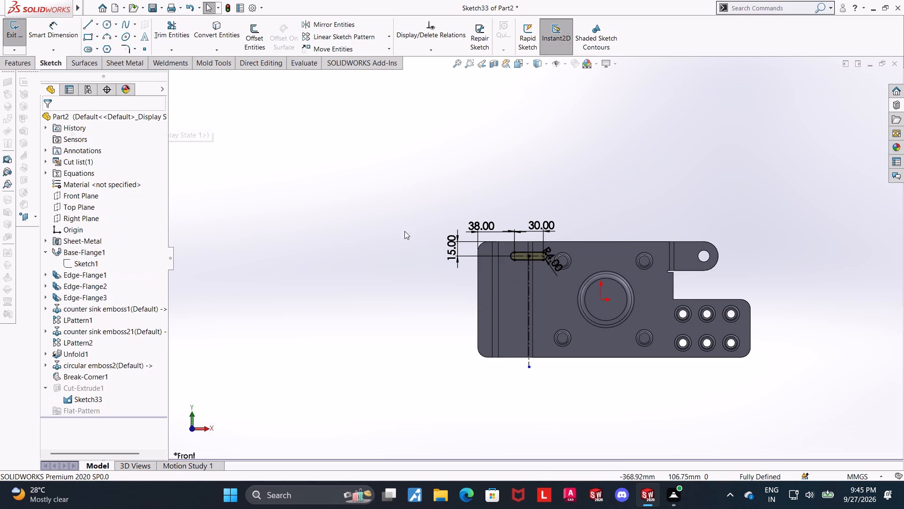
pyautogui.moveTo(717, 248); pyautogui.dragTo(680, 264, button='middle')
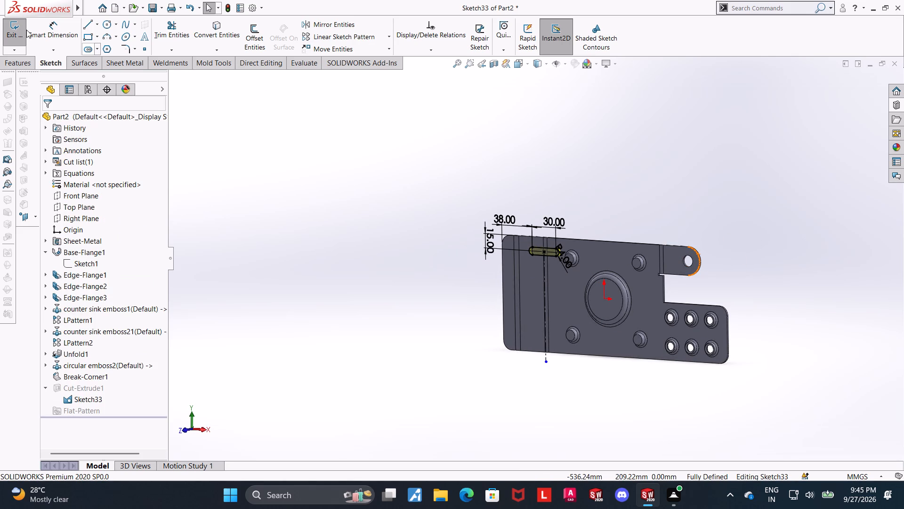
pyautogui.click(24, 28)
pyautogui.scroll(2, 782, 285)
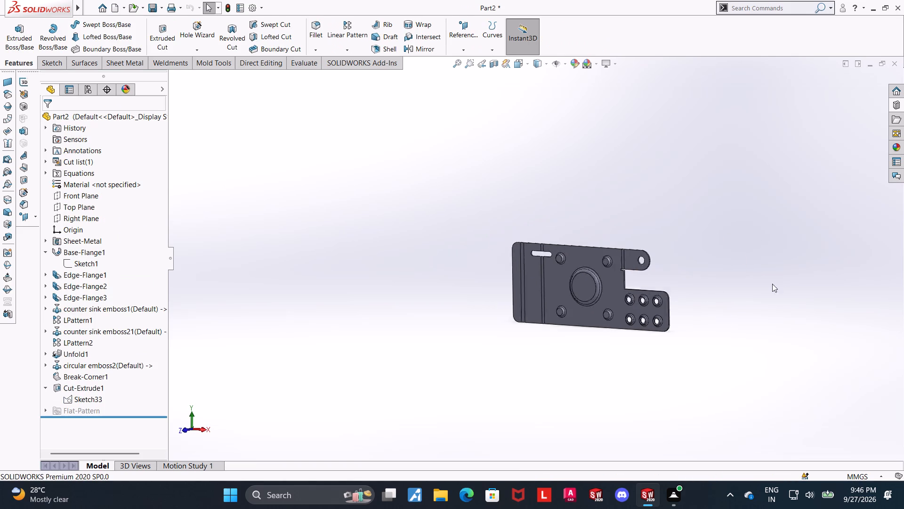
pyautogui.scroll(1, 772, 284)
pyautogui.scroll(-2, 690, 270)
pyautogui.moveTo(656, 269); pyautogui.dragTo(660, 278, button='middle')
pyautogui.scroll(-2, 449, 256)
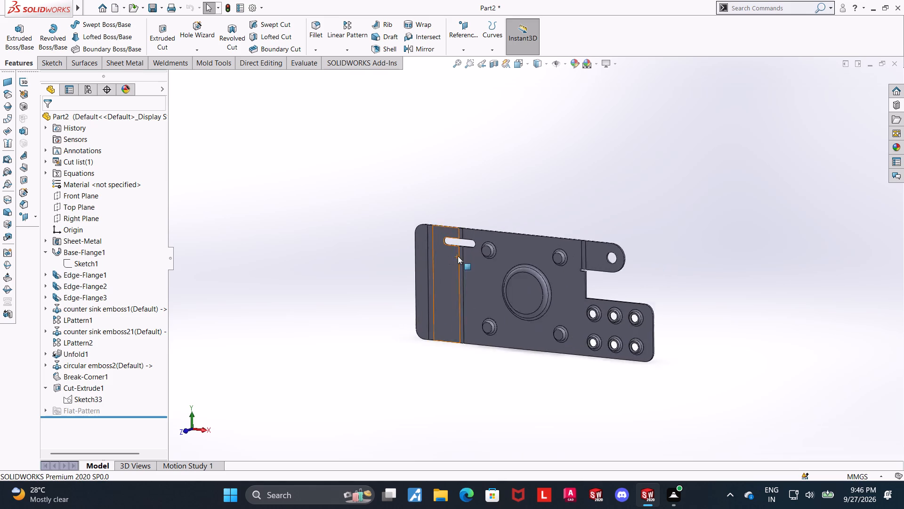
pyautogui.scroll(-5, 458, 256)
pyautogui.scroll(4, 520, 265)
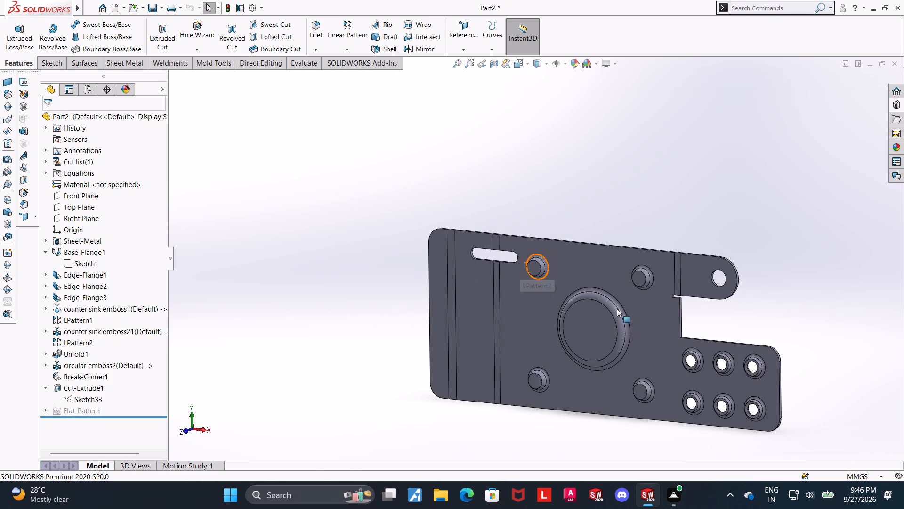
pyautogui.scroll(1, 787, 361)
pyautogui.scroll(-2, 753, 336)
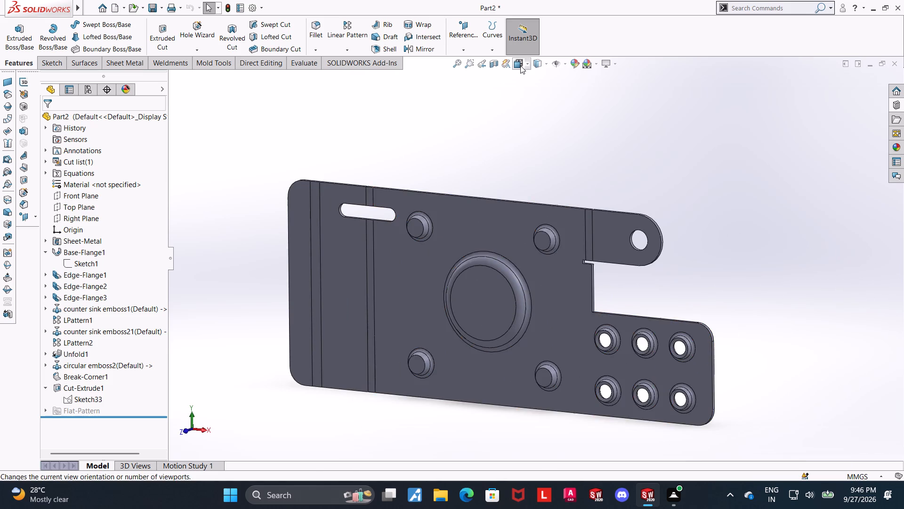
# Create a linear pattern of the slot cut downward along the vertical bend edge with 7 instances at 15 mm spacing.
pyautogui.click(521, 66)
pyautogui.click(380, 316)
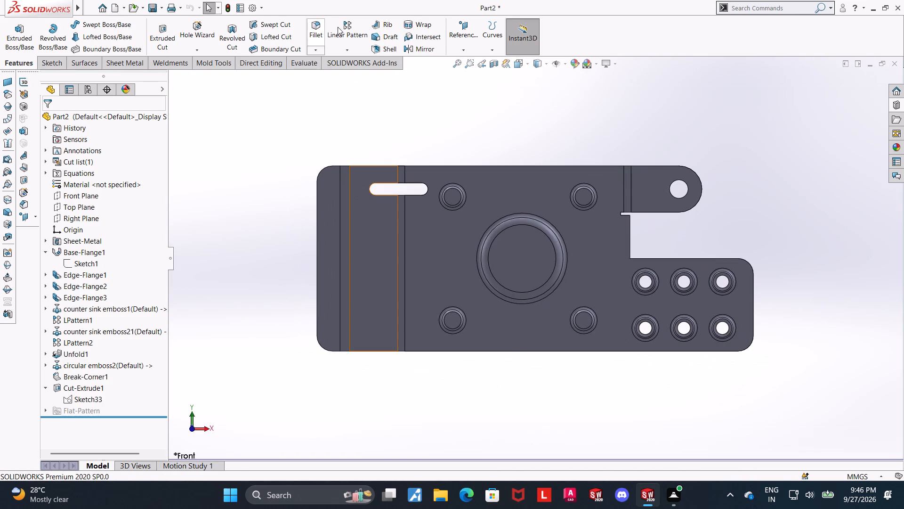
pyautogui.click(338, 27)
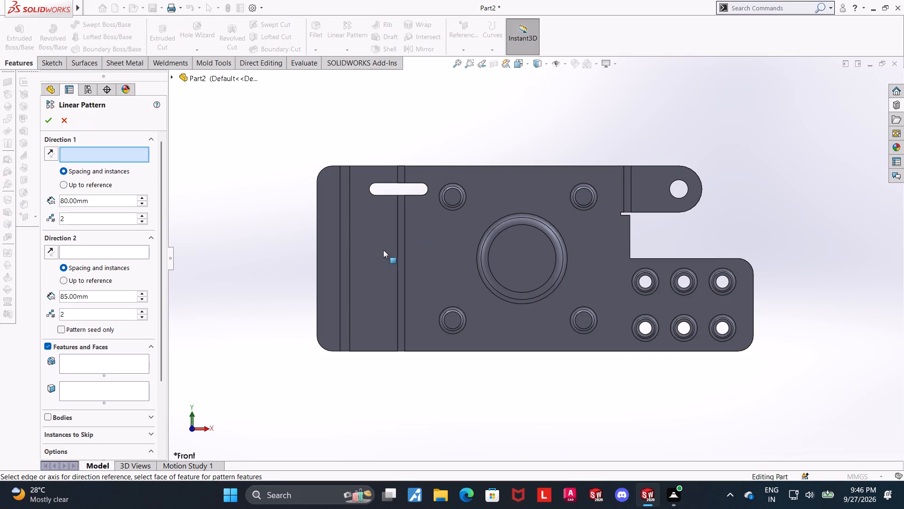
pyautogui.click(396, 255)
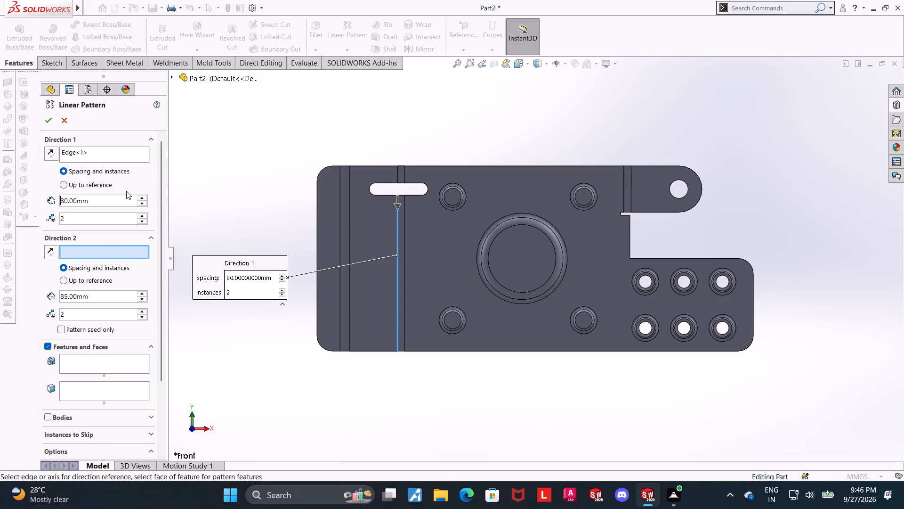
pyautogui.click(92, 361)
pyautogui.click(172, 76)
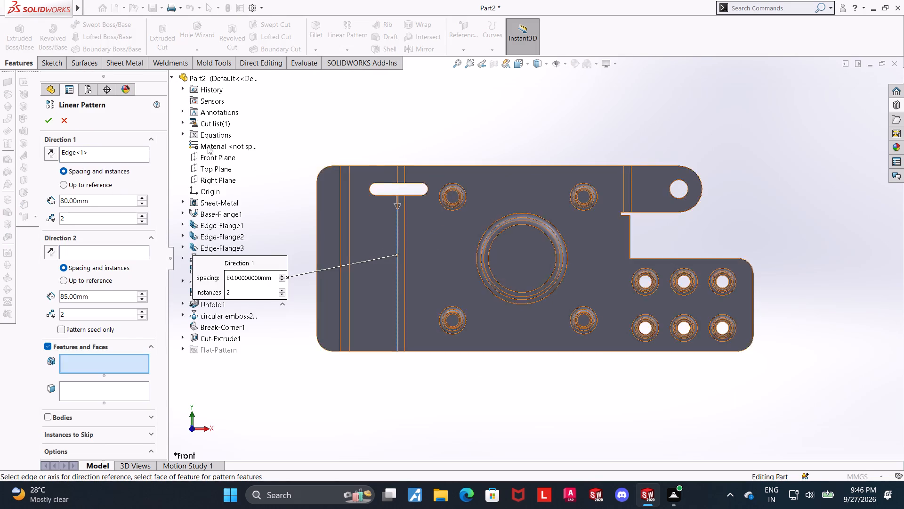
pyautogui.click(200, 338)
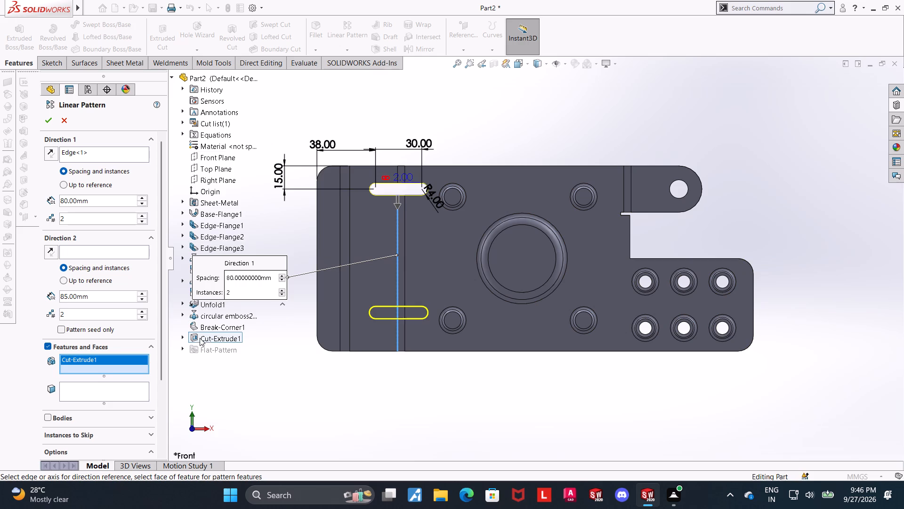
pyautogui.moveTo(82, 218); pyautogui.dragTo(16, 218)
pyautogui.press('7')
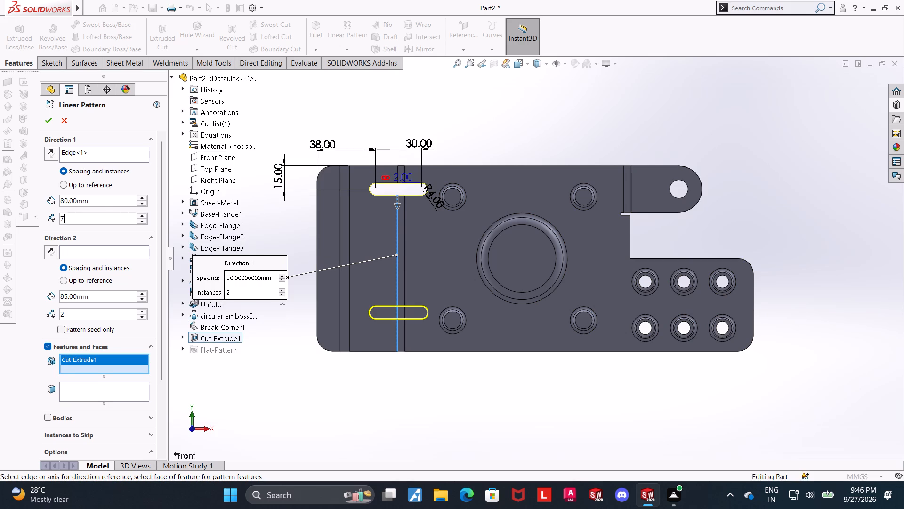
pyautogui.press('Return')
pyautogui.moveTo(97, 199); pyautogui.dragTo(53, 199)
pyautogui.write('15')
pyautogui.press('Return')
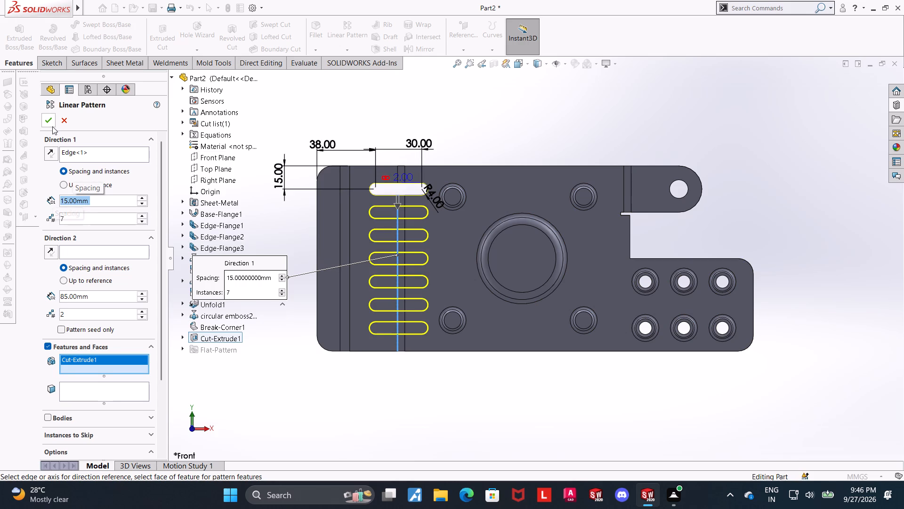
pyautogui.click(49, 120)
pyautogui.click(525, 427)
pyautogui.moveTo(508, 417); pyautogui.dragTo(459, 425, button='middle')
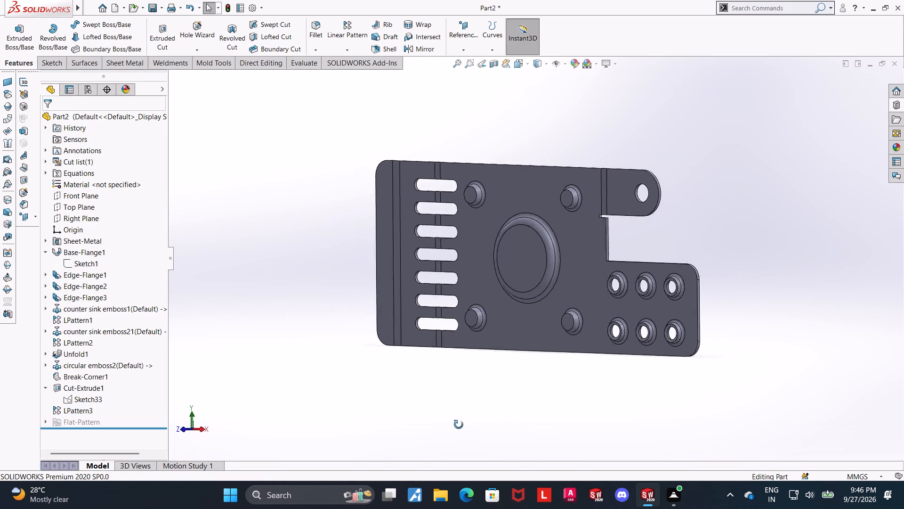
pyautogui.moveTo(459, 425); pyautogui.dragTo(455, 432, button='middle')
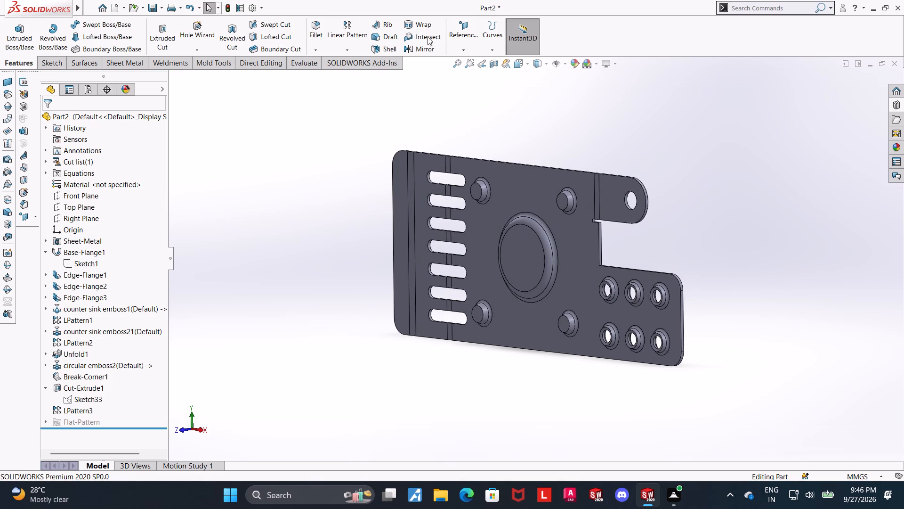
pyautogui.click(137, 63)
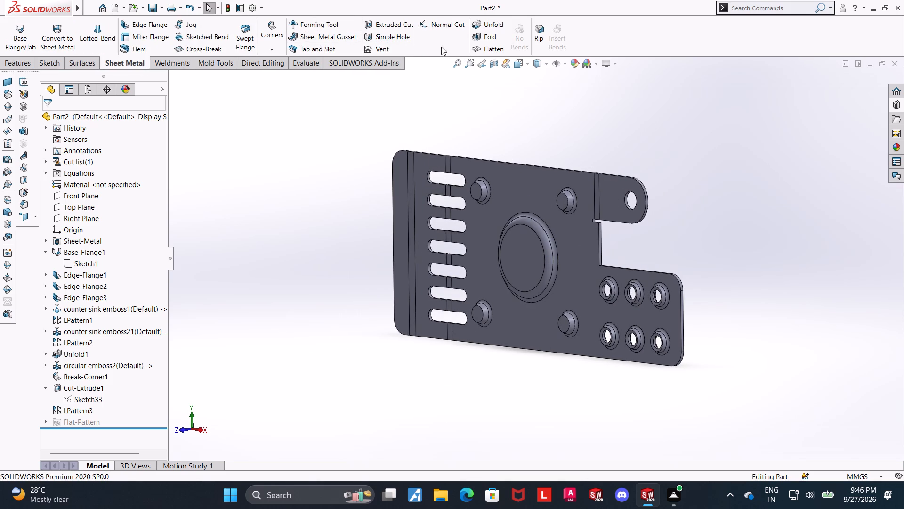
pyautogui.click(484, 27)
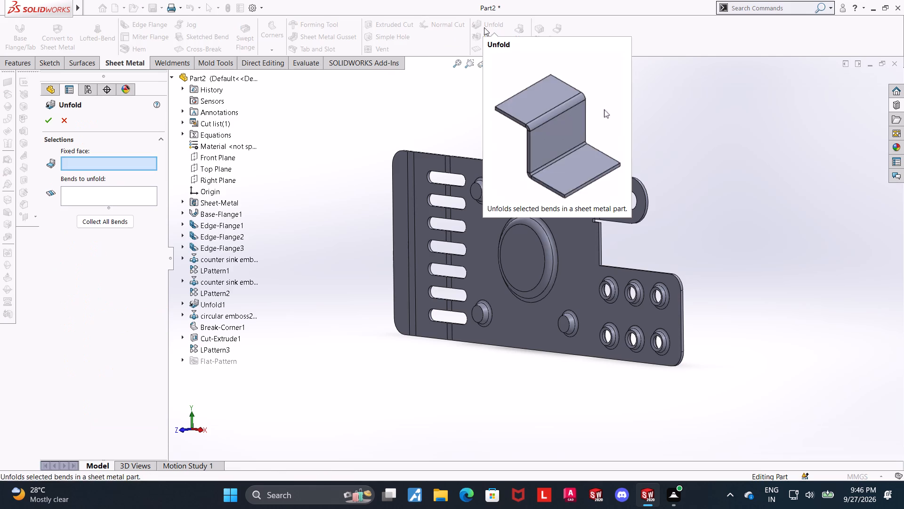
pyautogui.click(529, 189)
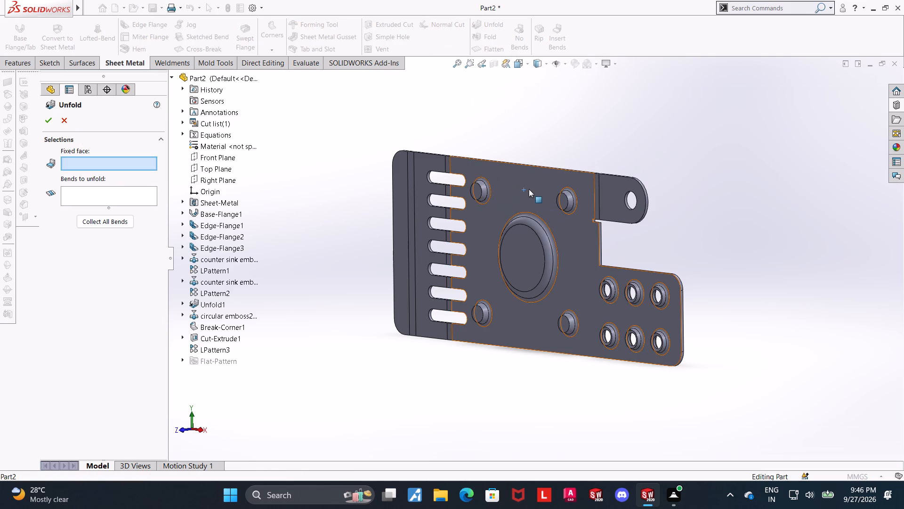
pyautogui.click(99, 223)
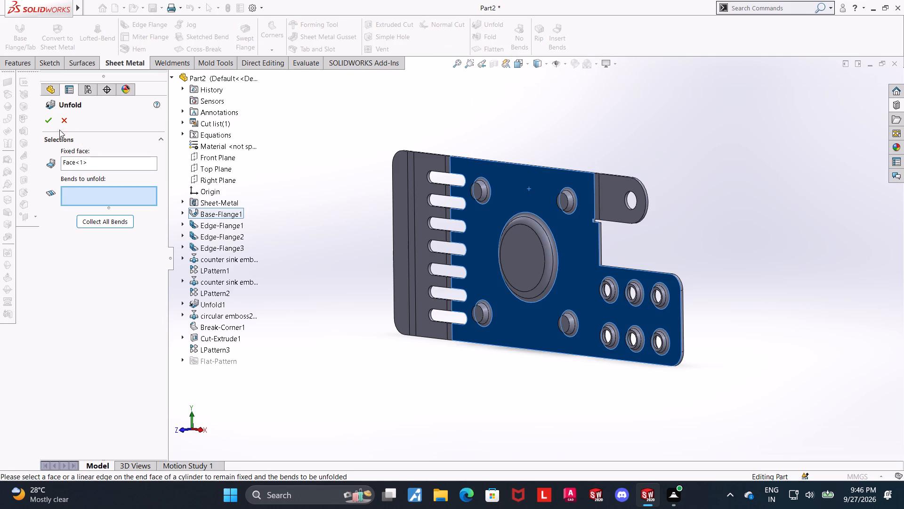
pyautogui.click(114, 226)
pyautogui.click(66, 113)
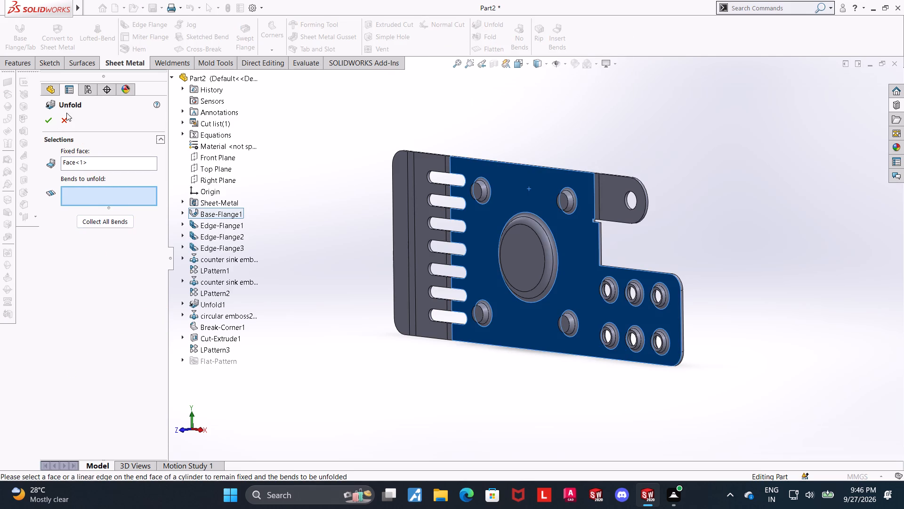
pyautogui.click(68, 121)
# Fold all collected bends back, keeping the large central face with the circular emboss fixed.
pyautogui.click(484, 39)
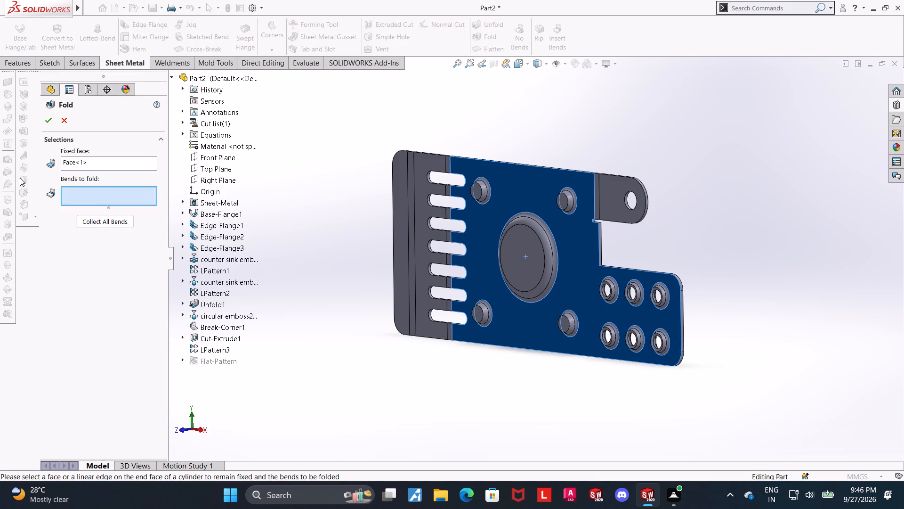
pyautogui.click(99, 221)
pyautogui.click(49, 118)
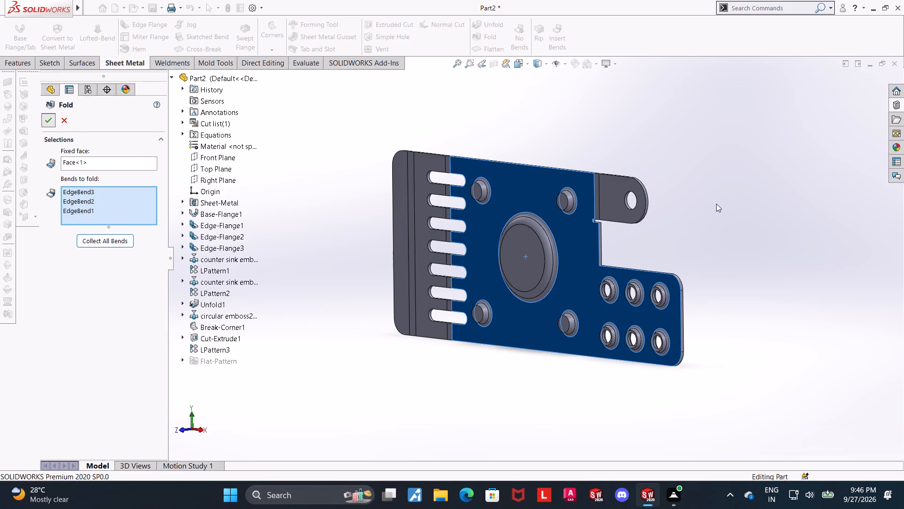
pyautogui.click(716, 204)
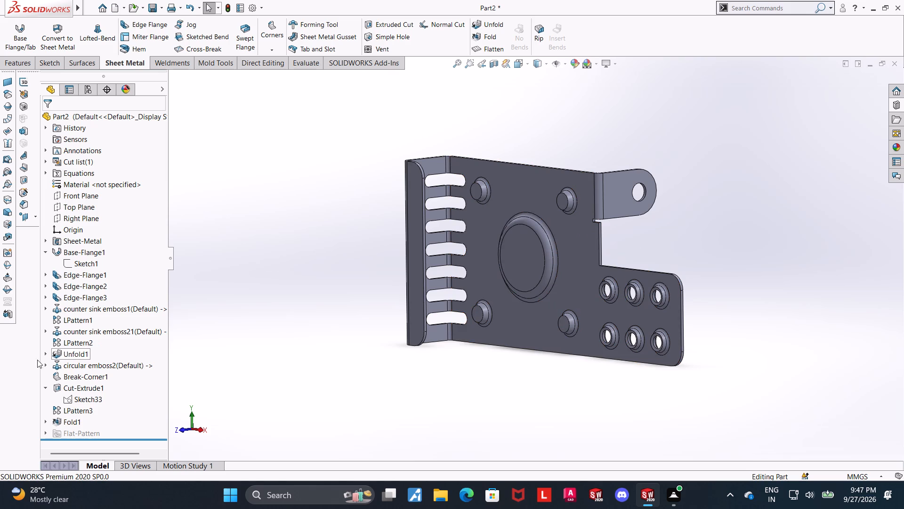
# Examine the slot sketch's dimensions on the folded part and inspect the slots across the bend from front and back.
pyautogui.click(64, 398)
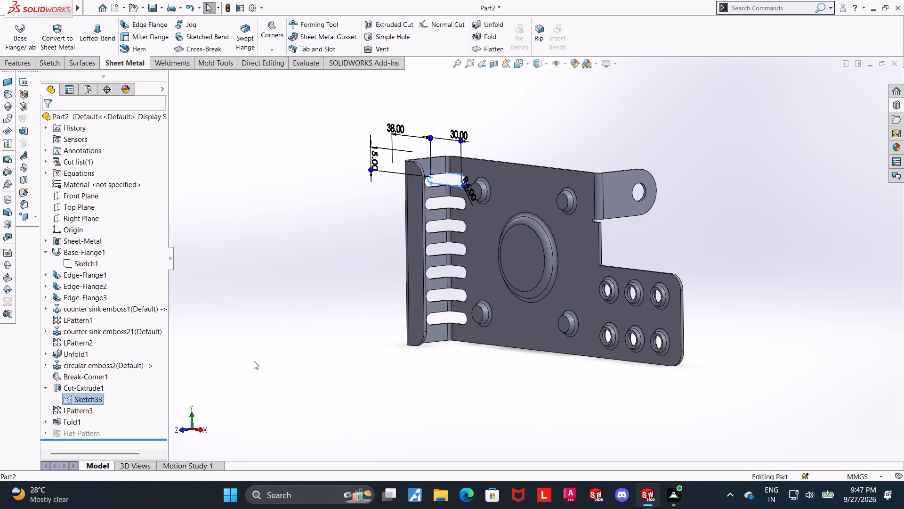
pyautogui.moveTo(383, 303); pyautogui.dragTo(395, 295, button='middle')
pyautogui.moveTo(378, 297); pyautogui.dragTo(415, 288, button='middle')
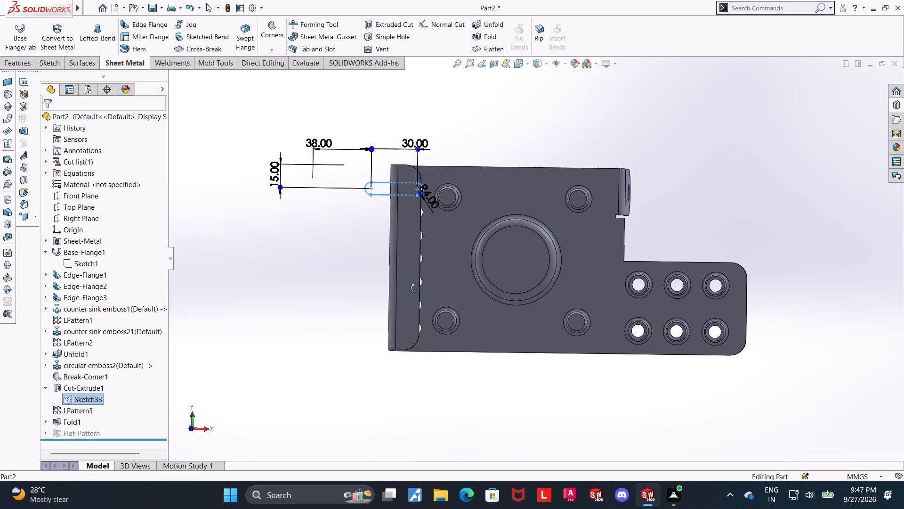
pyautogui.moveTo(415, 288); pyautogui.dragTo(432, 287, button='middle')
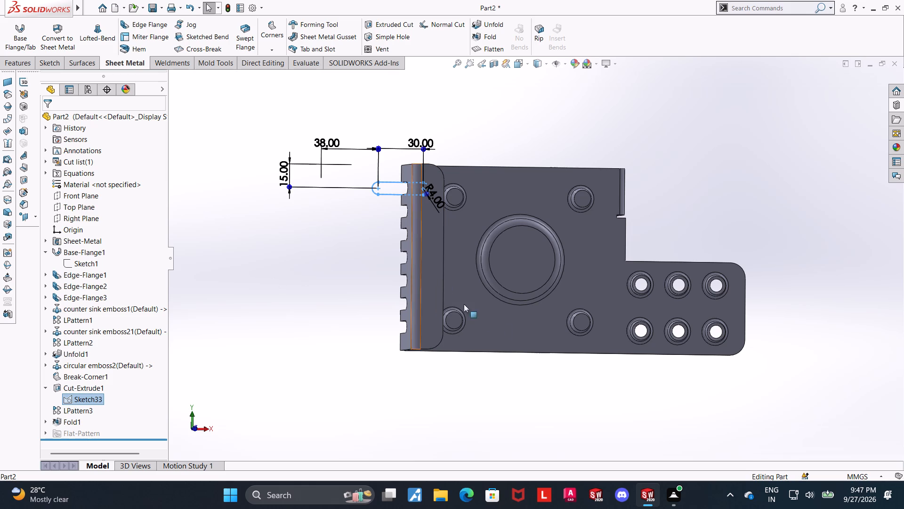
pyautogui.moveTo(388, 369); pyautogui.dragTo(406, 386, button='middle')
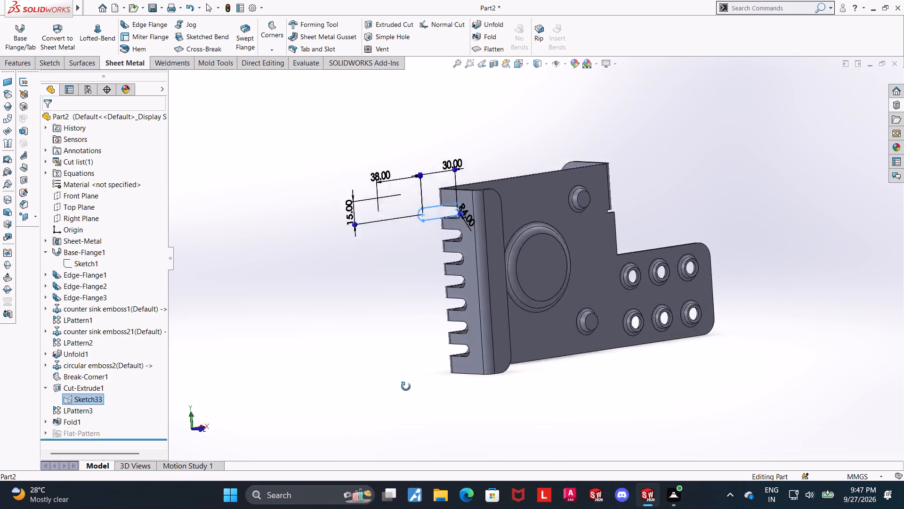
pyautogui.moveTo(406, 386); pyautogui.dragTo(279, 371, button='middle')
pyautogui.moveTo(242, 376); pyautogui.dragTo(252, 376, button='middle')
pyautogui.scroll(1, 717, 320)
pyautogui.moveTo(624, 309); pyautogui.dragTo(542, 314, button='middle')
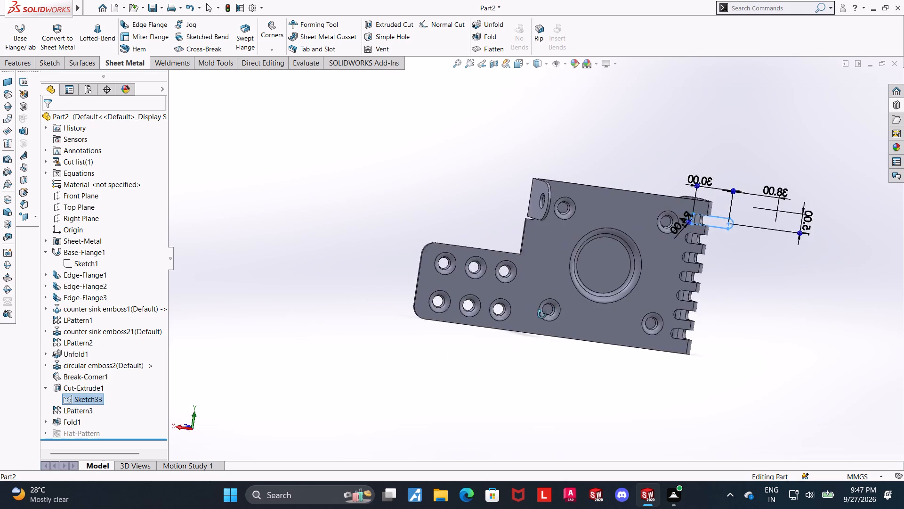
pyautogui.moveTo(542, 314); pyautogui.dragTo(648, 363, button='middle')
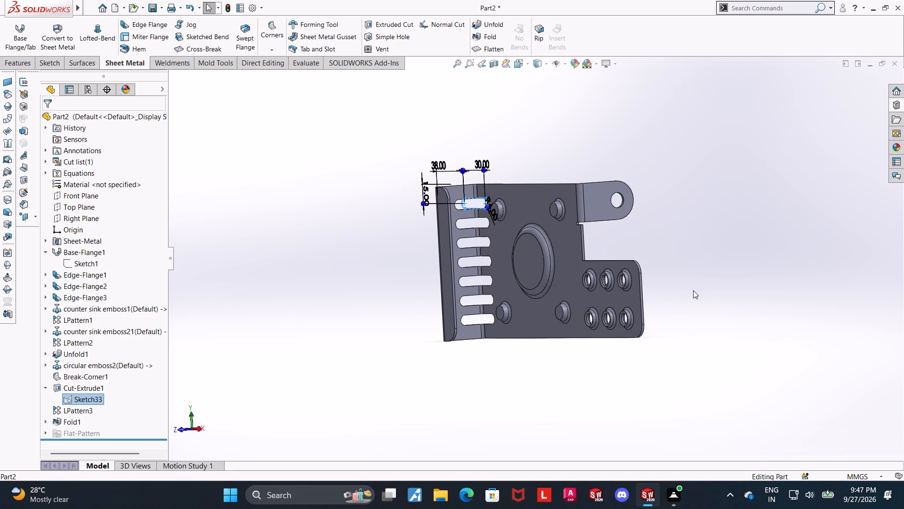
pyautogui.moveTo(711, 289); pyautogui.dragTo(738, 312, button='middle')
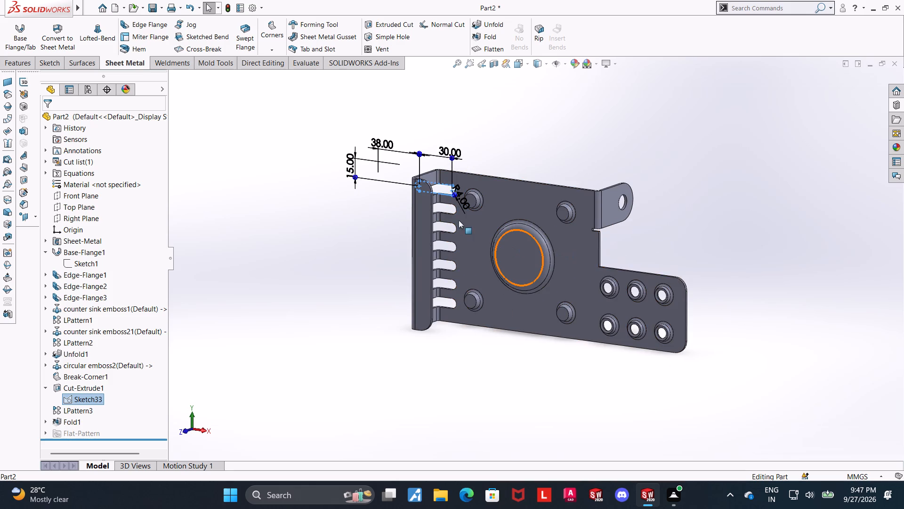
pyautogui.click(484, 379)
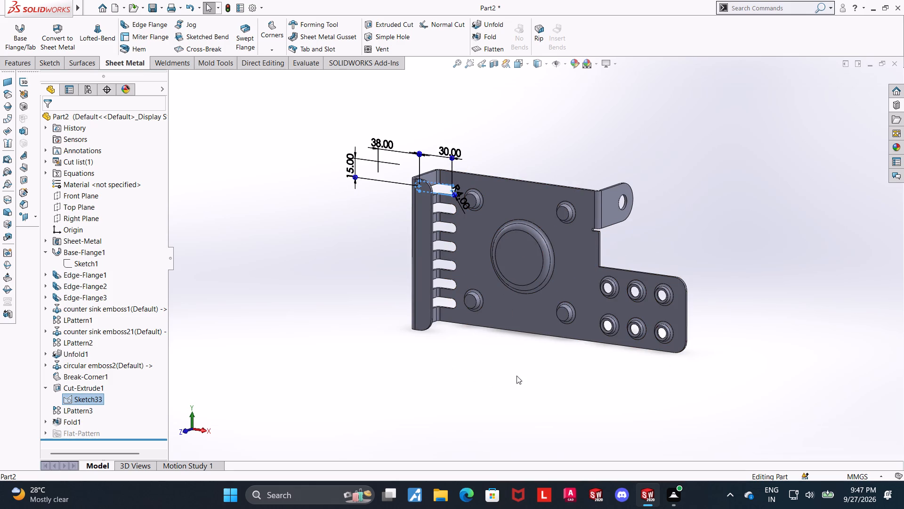
pyautogui.scroll(2, 806, 233)
pyautogui.scroll(-1, 755, 226)
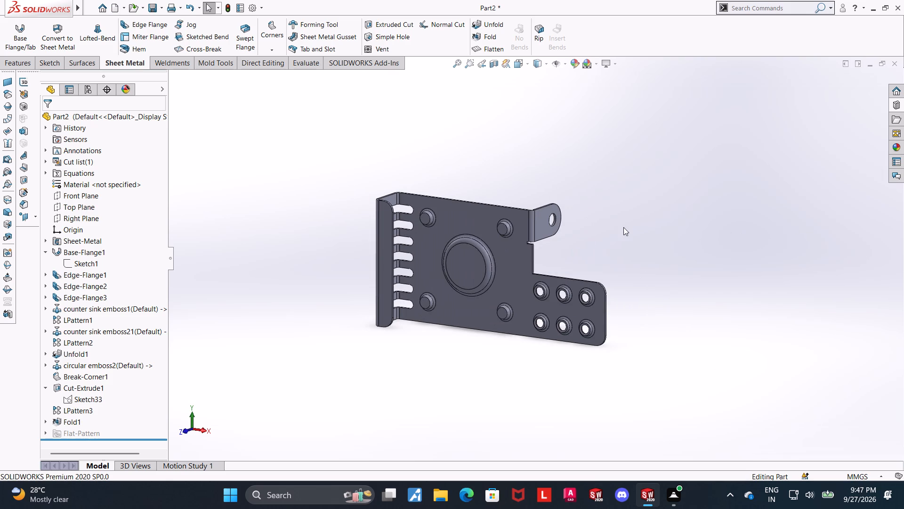
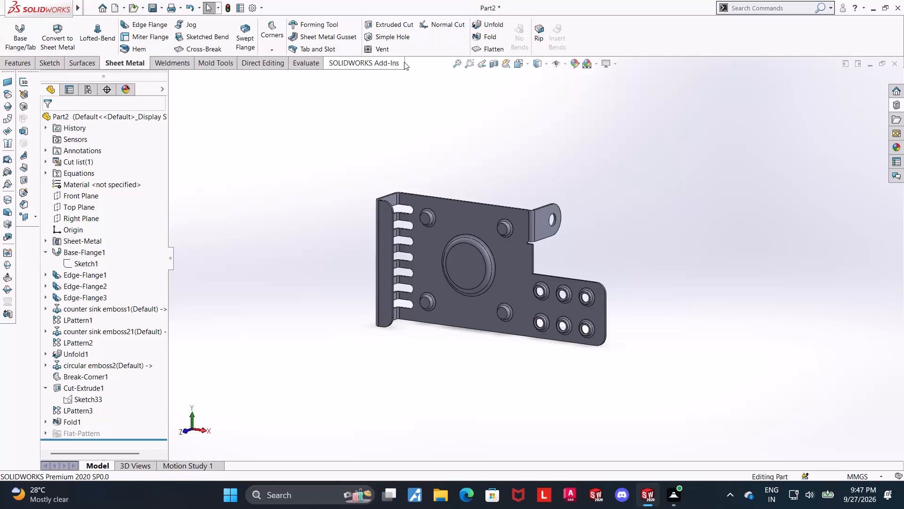
# Flatten the sheet metal part and show its flat pattern in the Front view.
pyautogui.click(425, 122)
pyautogui.click(473, 47)
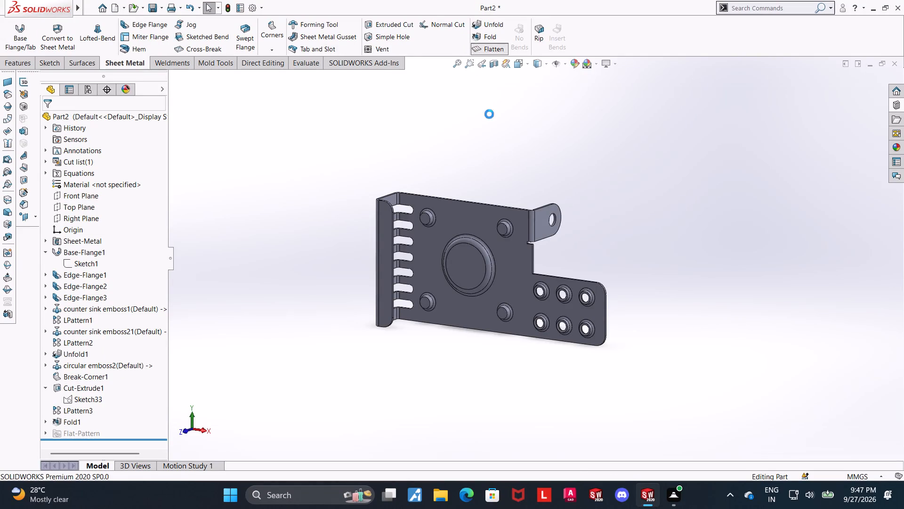
pyautogui.click(518, 66)
pyautogui.click(399, 285)
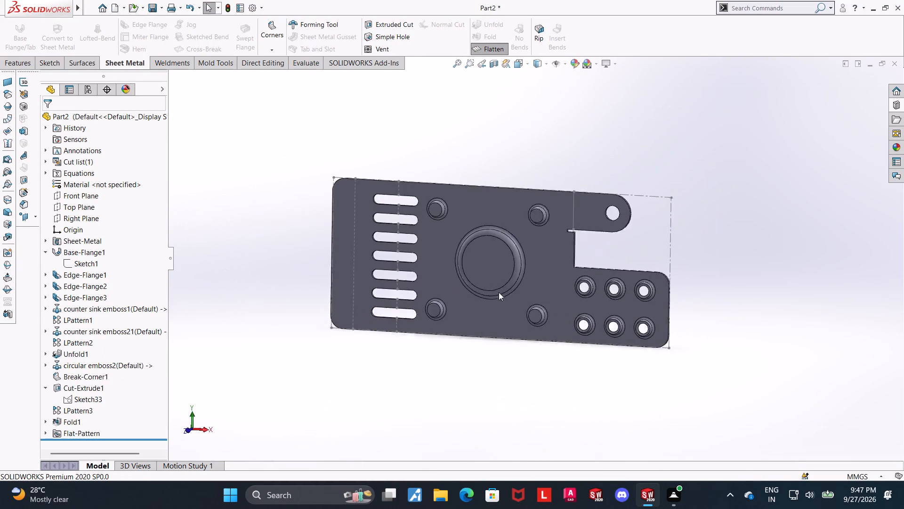
# Start a DXF/DWG export from the flat pattern's face, saving as Dwg named "formed sheet metal bracket with embosses" in the embosses folder.
pyautogui.rightClick(594, 255)
pyautogui.click(643, 475)
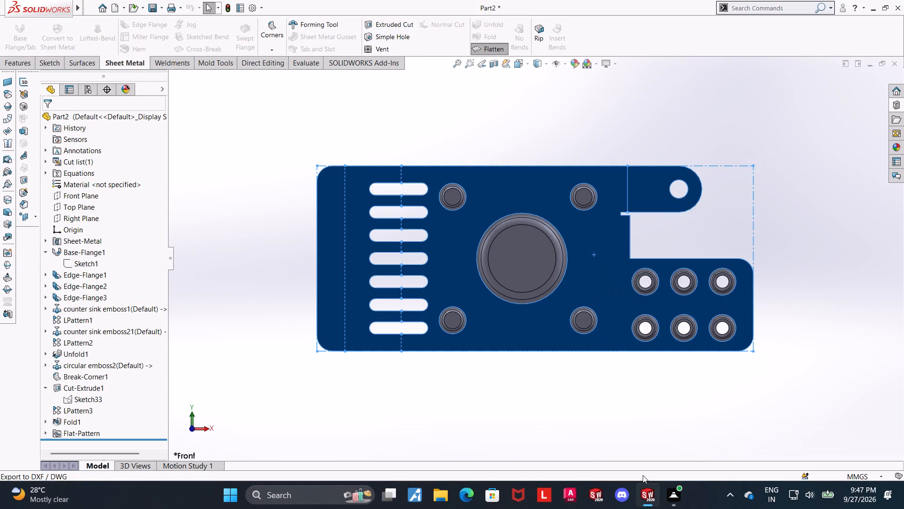
pyautogui.click(456, 296)
pyautogui.click(425, 322)
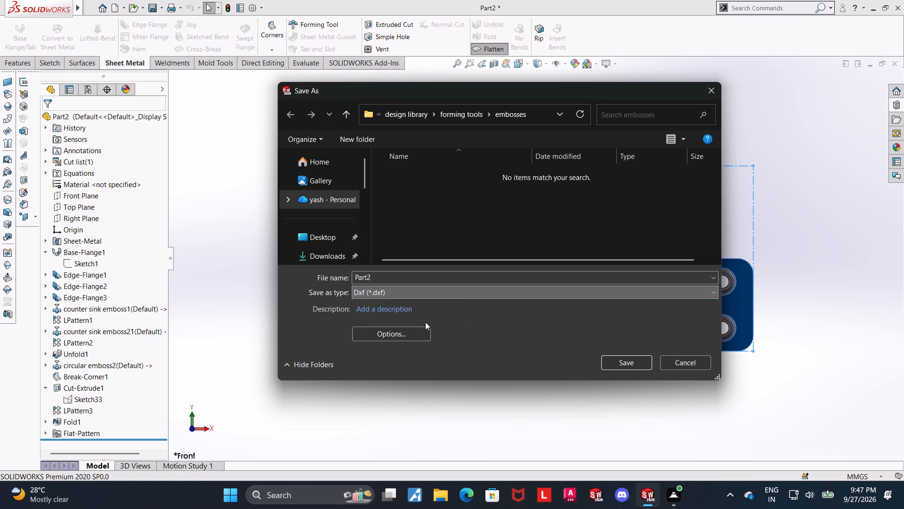
pyautogui.press('f')
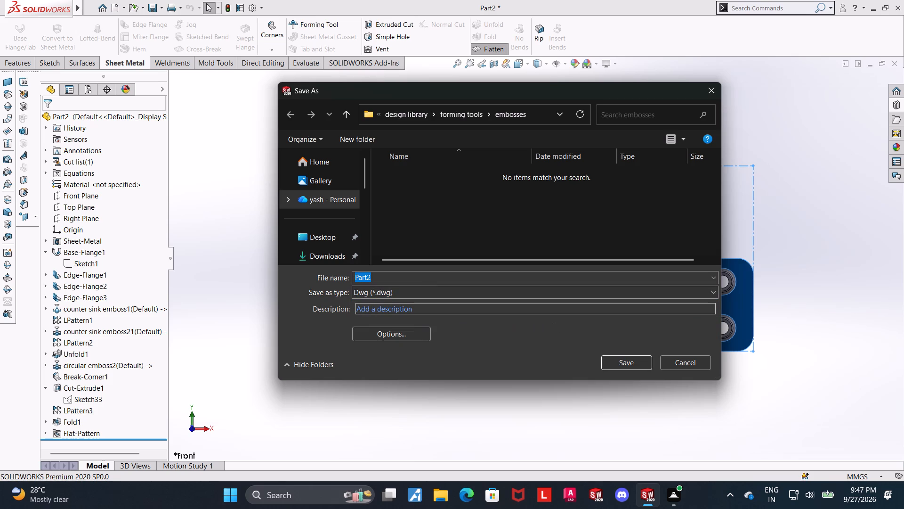
pyautogui.click(511, 279)
pyautogui.press('BackSpace')
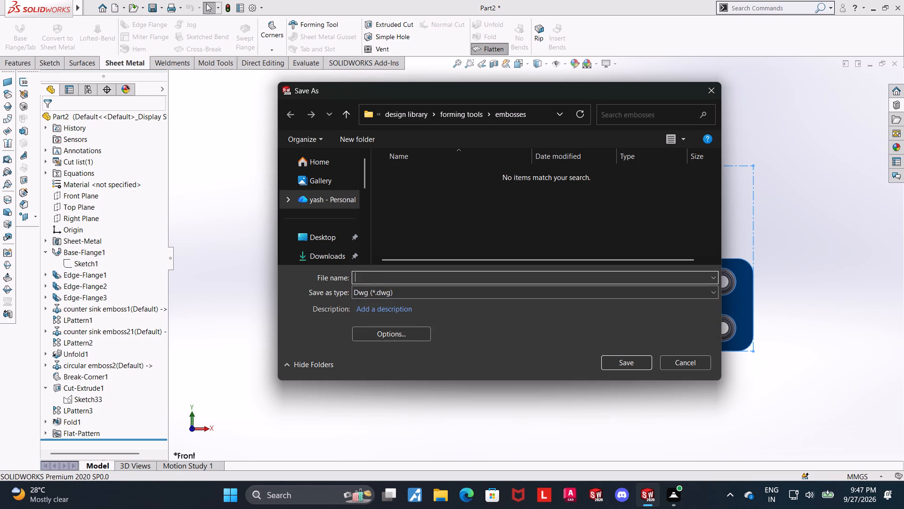
pyautogui.write('formed sheet metal brack')
pyautogui.press('BackSpace')
pyautogui.press('BackSpace')
pyautogui.write('cket with embosses')
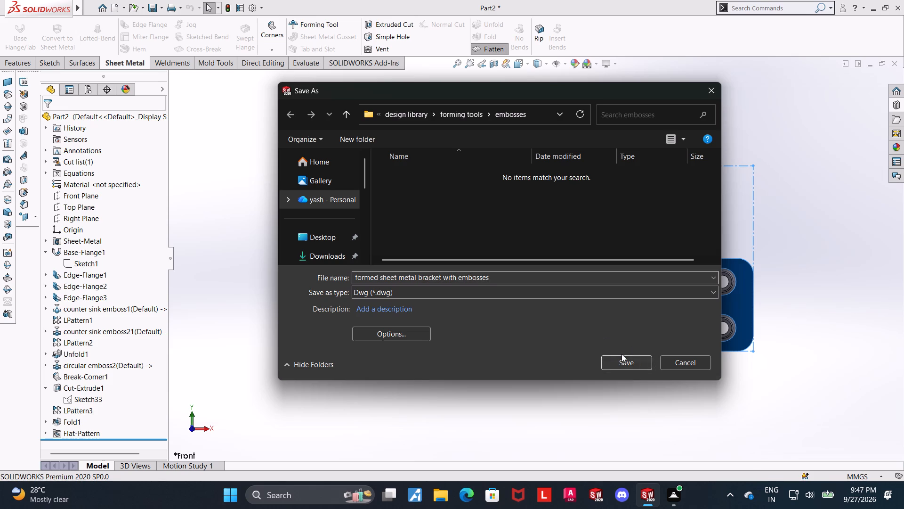
pyautogui.click(624, 361)
# Export as sheet metal with geometry, hidden edges, bend lines, sketches, library features, forming tools and bounding box, and save the cleaned-up drawing.
pyautogui.click(63, 149)
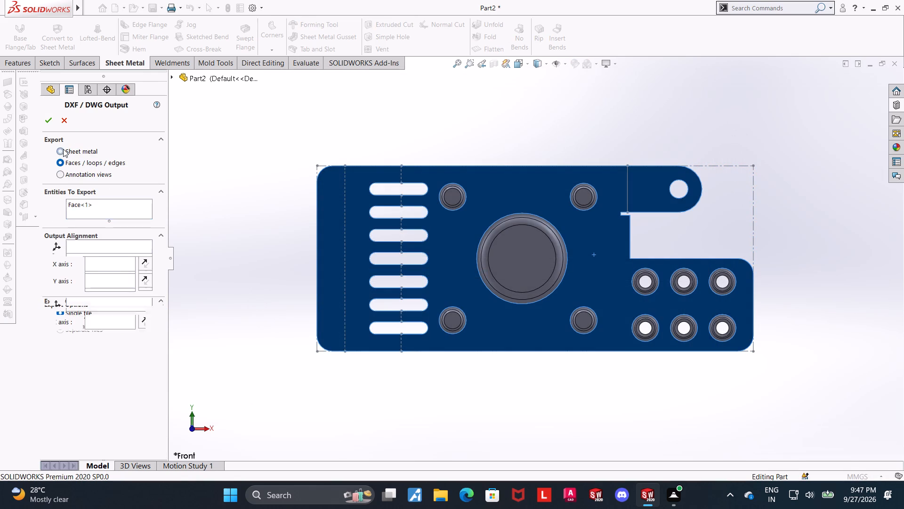
pyautogui.click(61, 218)
pyautogui.click(64, 230)
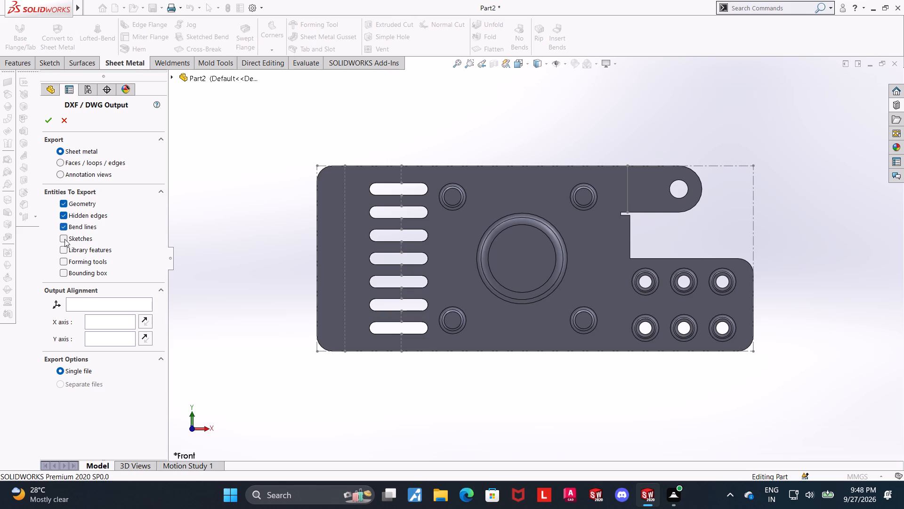
pyautogui.click(64, 241)
pyautogui.click(64, 248)
pyautogui.click(63, 260)
pyautogui.click(62, 274)
pyautogui.click(45, 118)
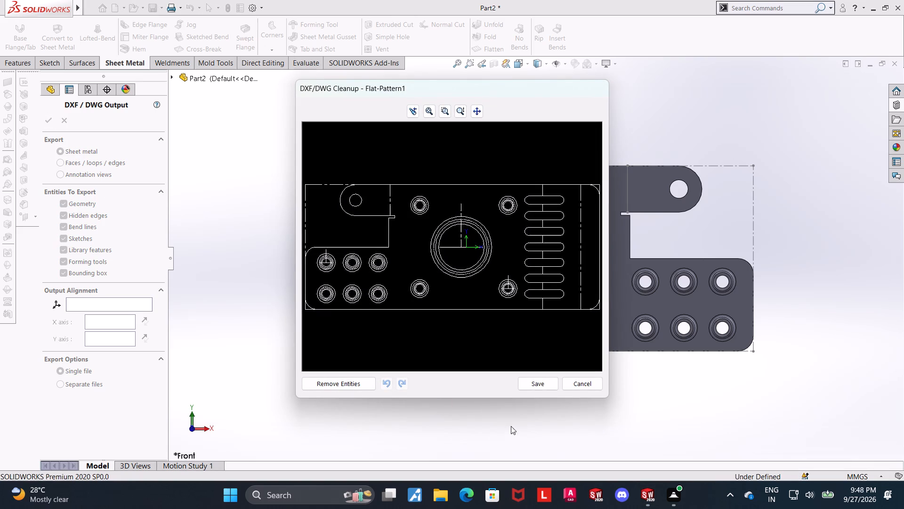
pyautogui.click(533, 382)
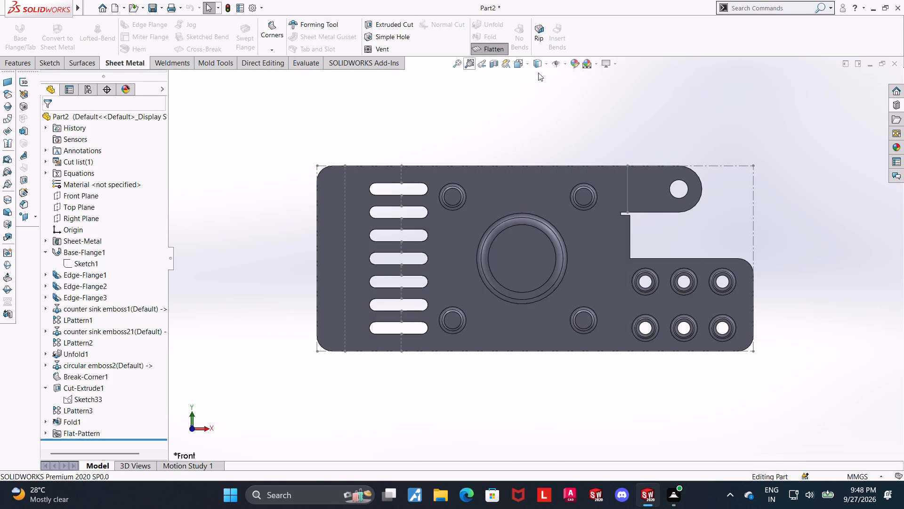
# Exit the flat pattern to return the part to its folded state.
pyautogui.click(485, 50)
pyautogui.moveTo(455, 127); pyautogui.dragTo(430, 96, button='middle')
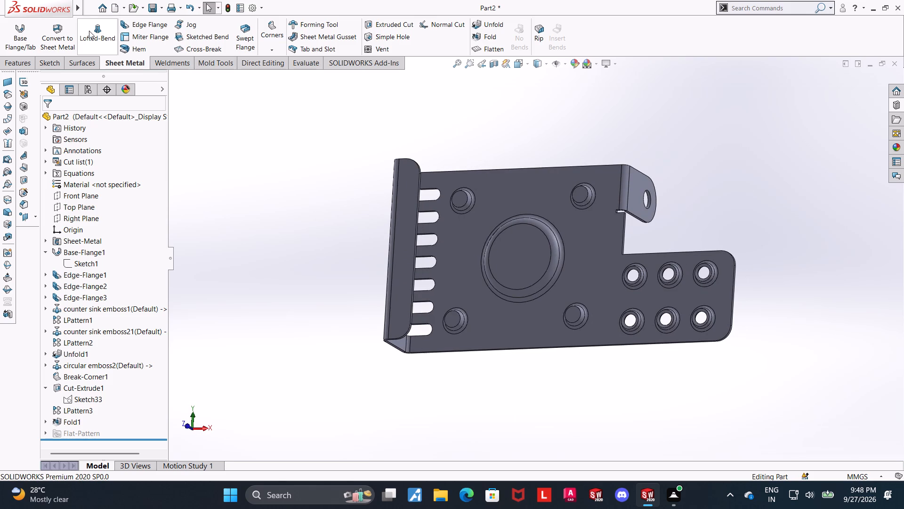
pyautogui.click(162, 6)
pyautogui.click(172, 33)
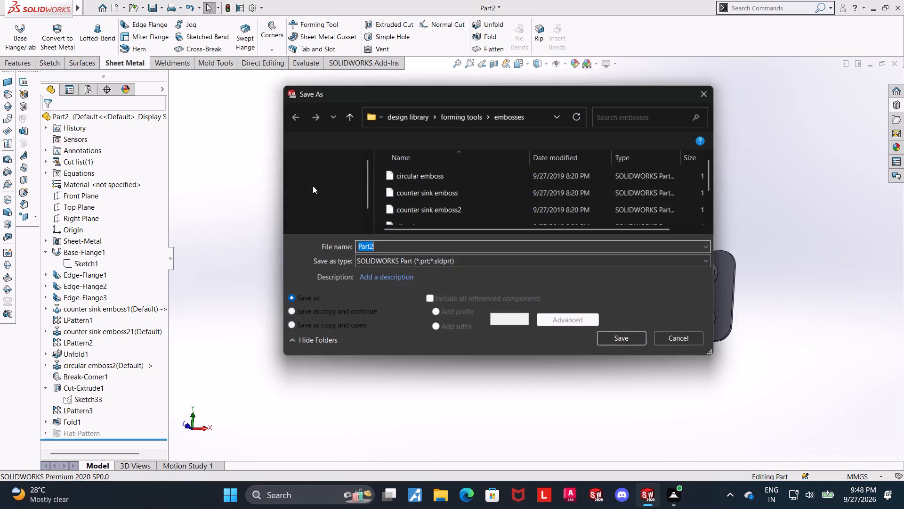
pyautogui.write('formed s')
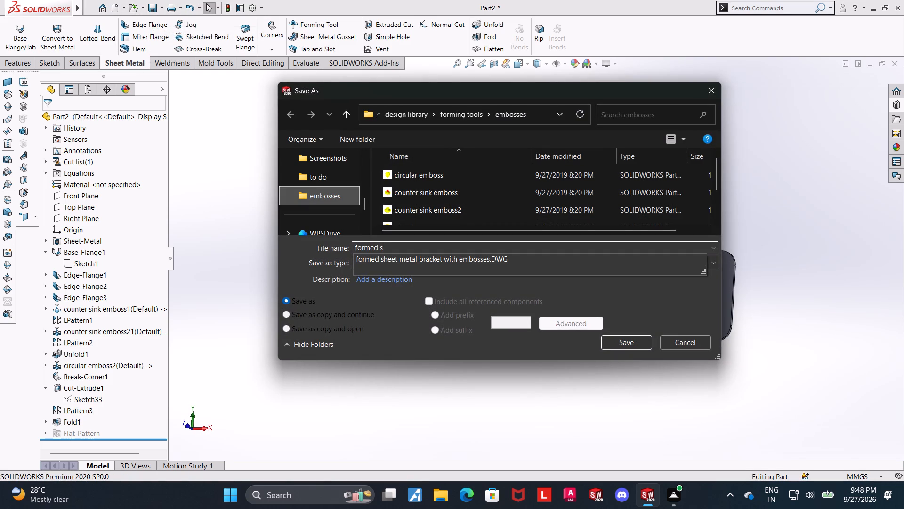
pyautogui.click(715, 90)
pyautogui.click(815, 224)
# Apply a cyan colour appearance to the whole part.
pyautogui.scroll(2, 787, 226)
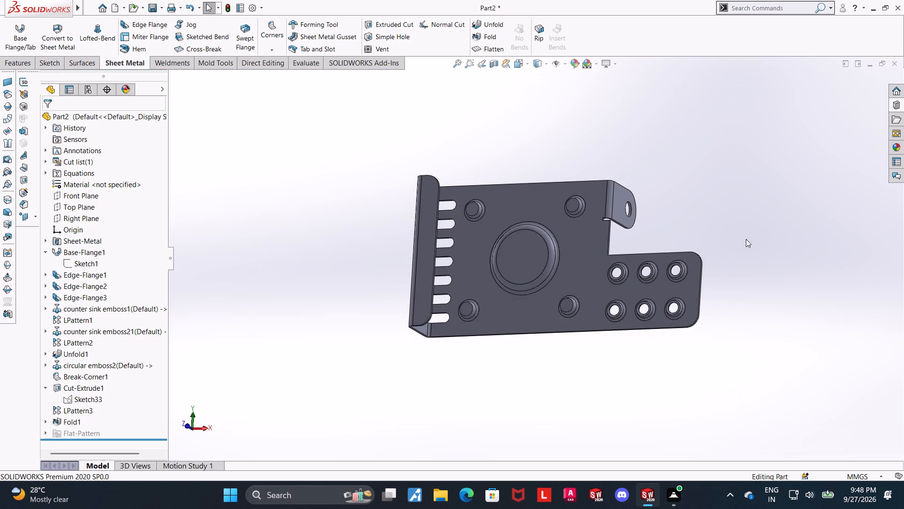
pyautogui.scroll(-1, 720, 240)
pyautogui.scroll(4, 87, 129)
pyautogui.rightClick(89, 117)
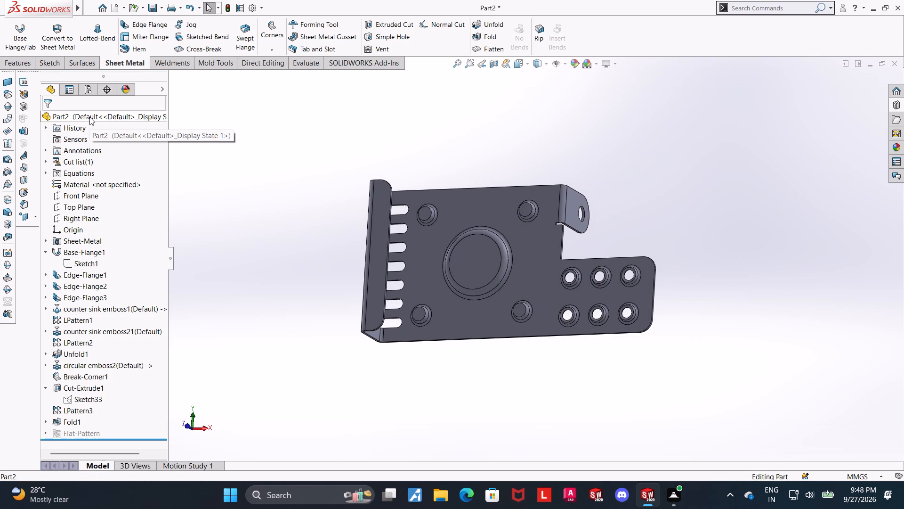
pyautogui.click(109, 106)
pyautogui.click(163, 126)
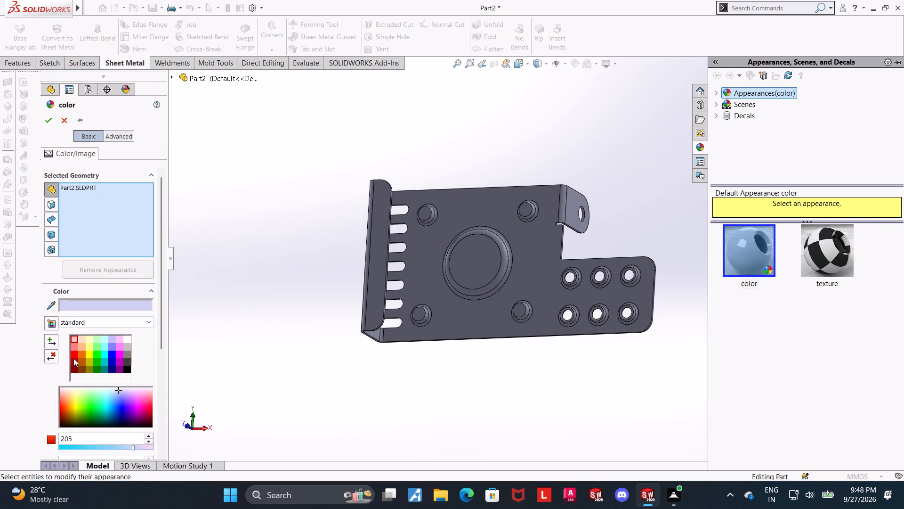
pyautogui.click(73, 358)
pyautogui.click(74, 354)
pyautogui.click(97, 354)
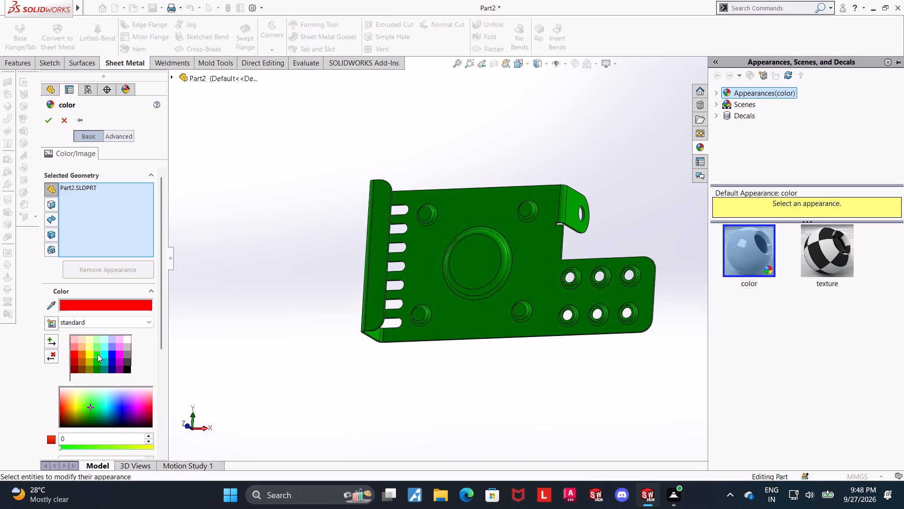
pyautogui.click(89, 354)
pyautogui.click(108, 355)
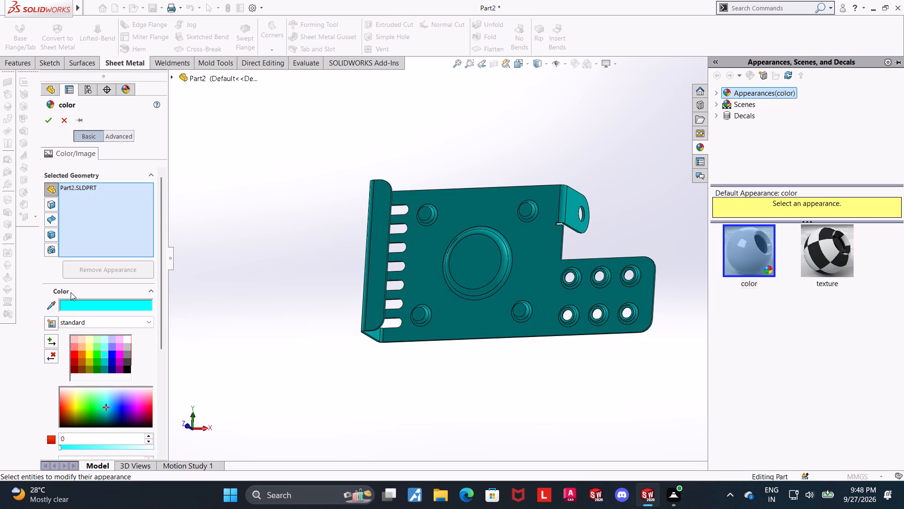
pyautogui.click(47, 123)
pyautogui.click(262, 179)
# Save the part as a SOLIDWORKS Part named "formed sheet metal bracket with embosses" in the embosses folder.
pyautogui.scroll(1, 647, 288)
pyautogui.scroll(-1, 564, 246)
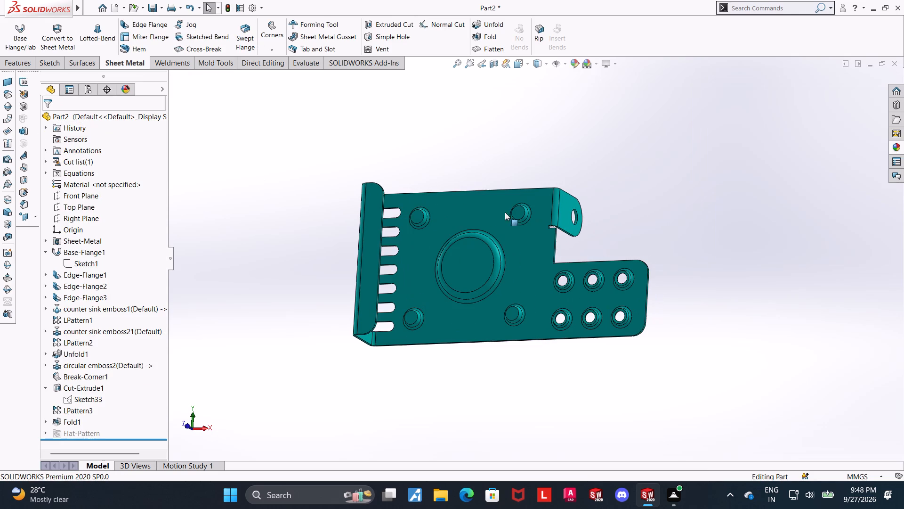
pyautogui.click(161, 8)
pyautogui.click(170, 34)
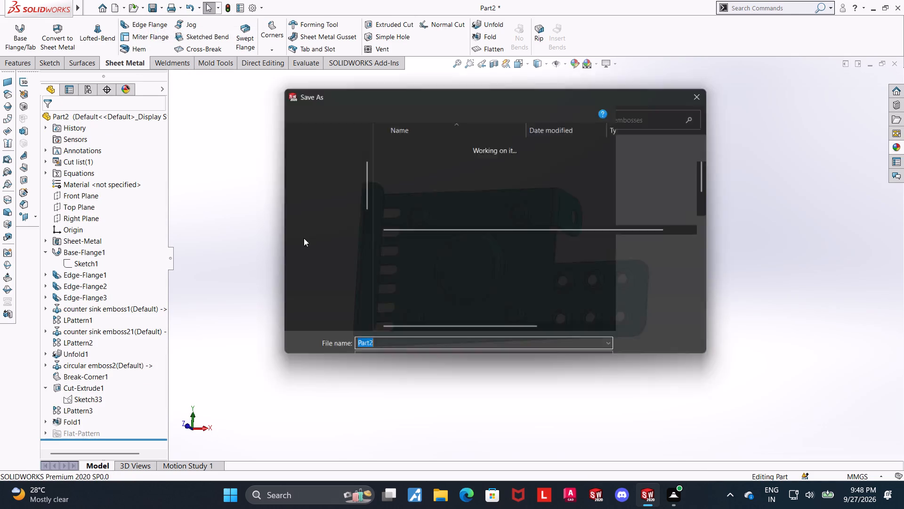
pyautogui.write('formed shee')
pyautogui.press('BackSpace')
pyautogui.write('et metal bnr')
pyautogui.press('BackSpace')
pyautogui.press('BackSpace')
pyautogui.write('rackwe')
pyautogui.press('BackSpace')
pyautogui.press('BackSpace')
pyautogui.write('et with emboi')
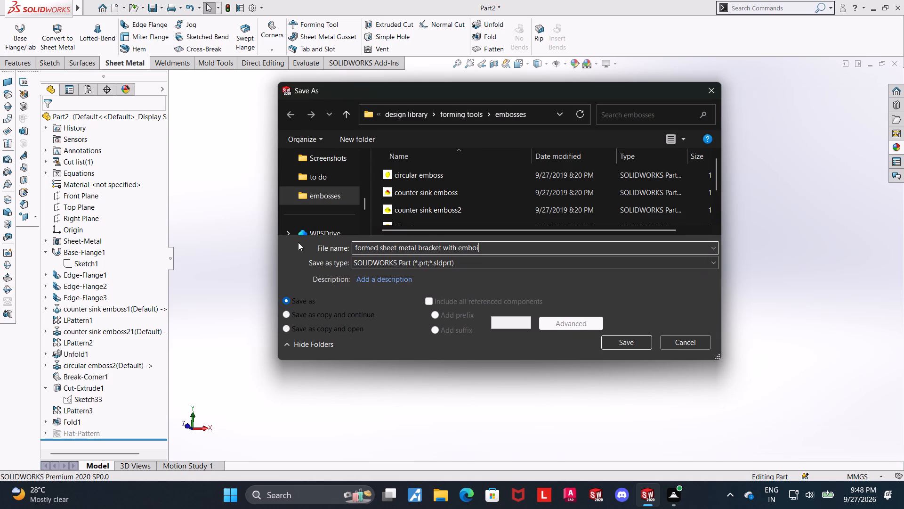
pyautogui.press('BackSpace')
pyautogui.press('BackSpace')
pyautogui.write('osses')
pyautogui.press('space')
pyautogui.click(621, 343)
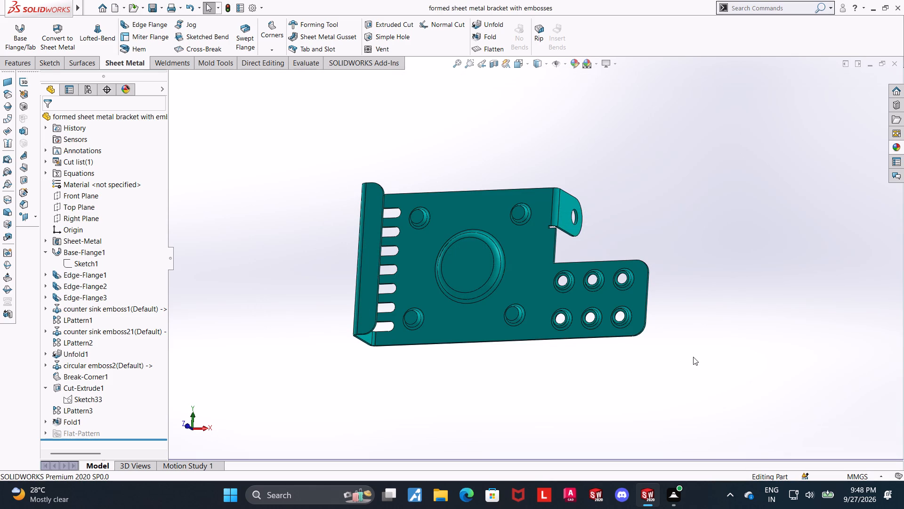
# Show the folded bracket in the isometric view and save it as a PDF under the part's name.
pyautogui.hotkey('ctrl', '7')
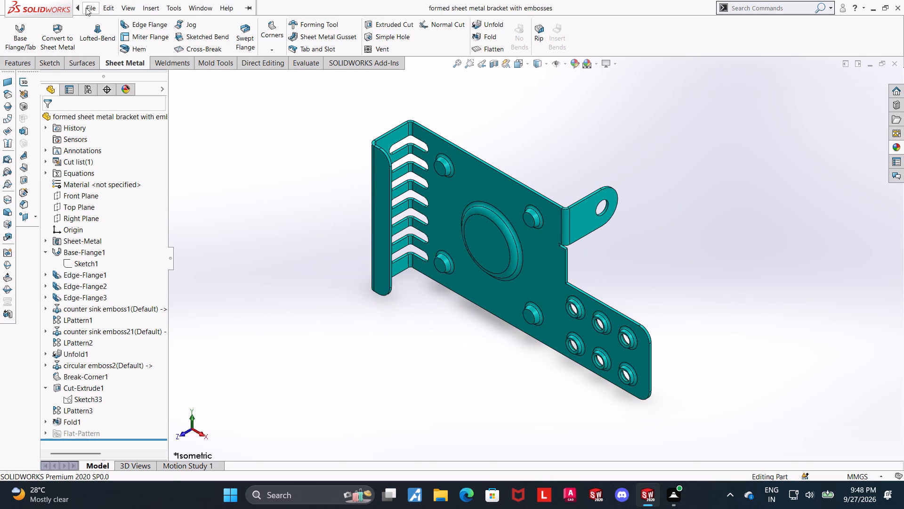
pyautogui.click(115, 123)
pyautogui.click(428, 263)
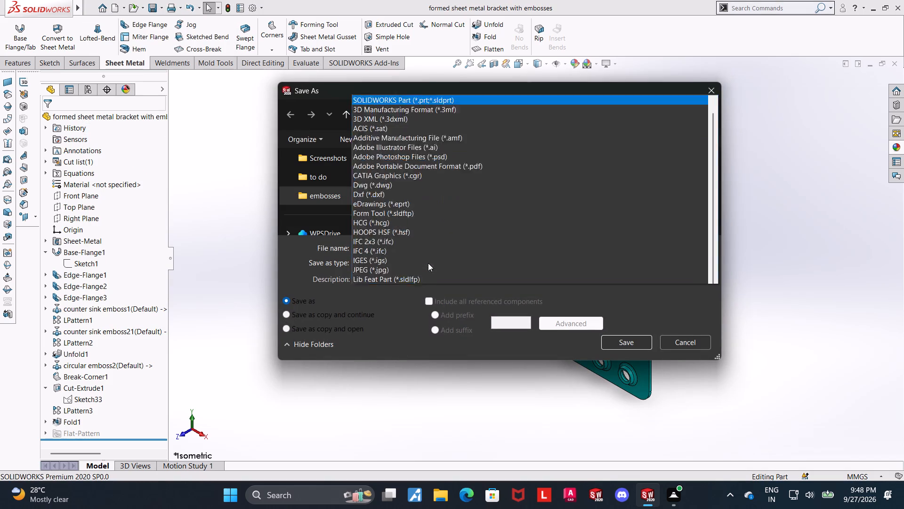
pyautogui.click(483, 71)
pyautogui.click(635, 360)
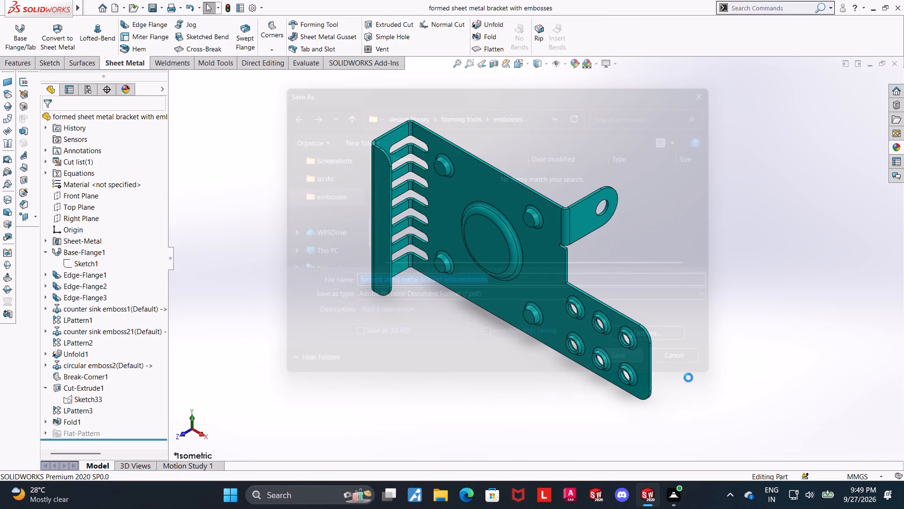
# Flatten the coloured bracket again and show its flat pattern in the Front view.
pyautogui.scroll(1, 661, 304)
pyautogui.scroll(-1, 592, 266)
pyautogui.scroll(-1, 550, 263)
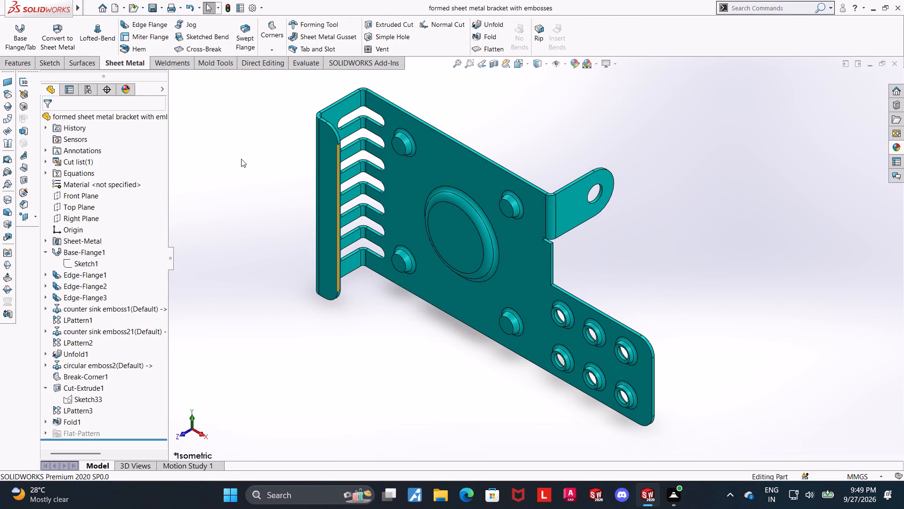
pyautogui.click(325, 341)
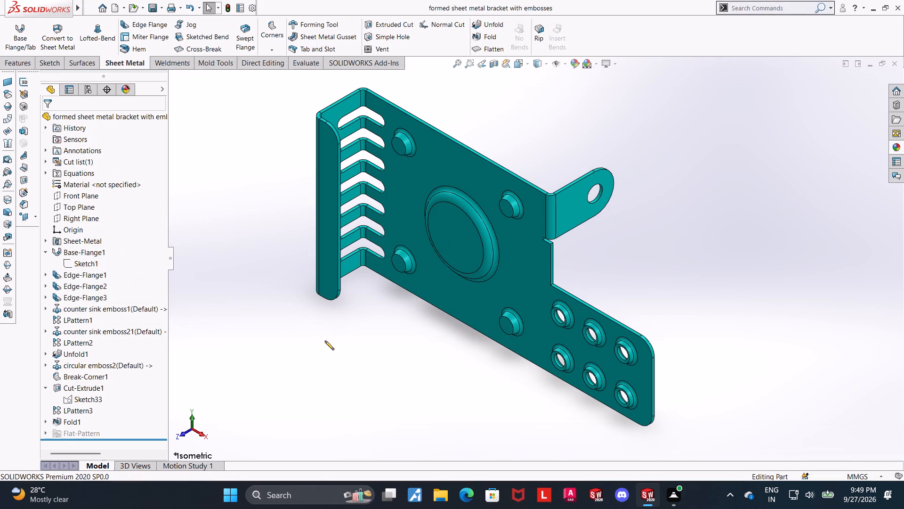
pyautogui.click(493, 51)
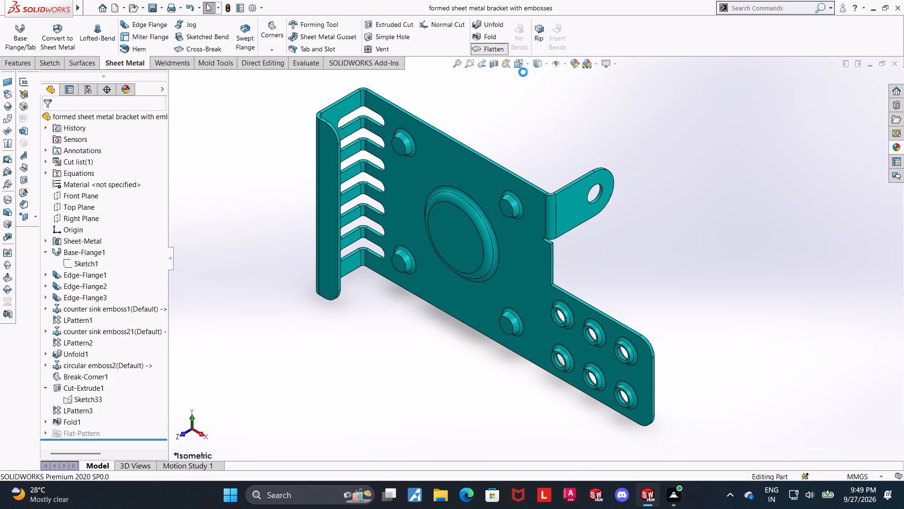
pyautogui.click(518, 65)
pyautogui.click(364, 338)
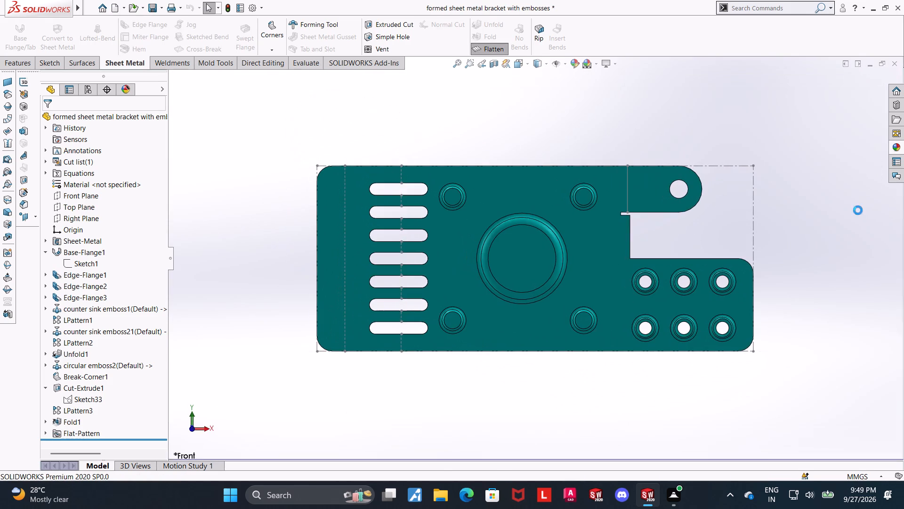
# Save the flat pattern view as a PDF named "formed sheet metal bracket with embosses flat".
pyautogui.scroll(-1, 660, 329)
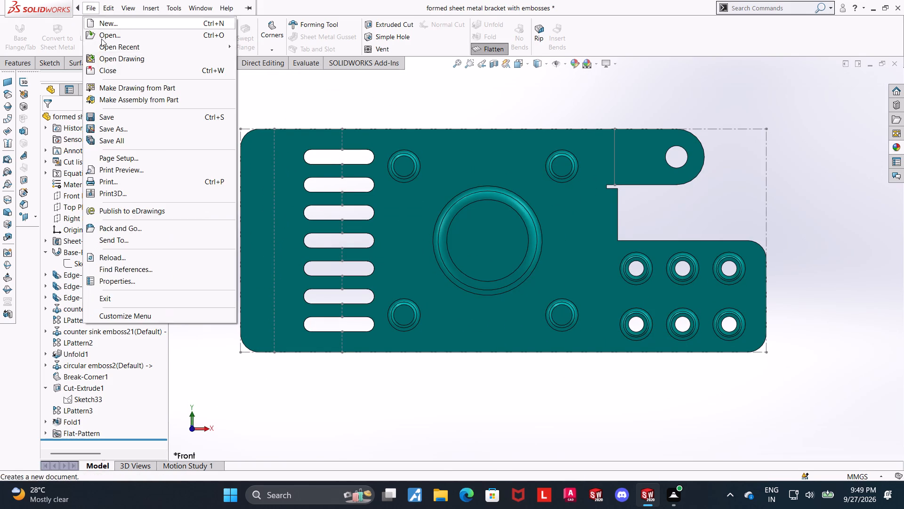
pyautogui.click(129, 129)
pyautogui.click(456, 265)
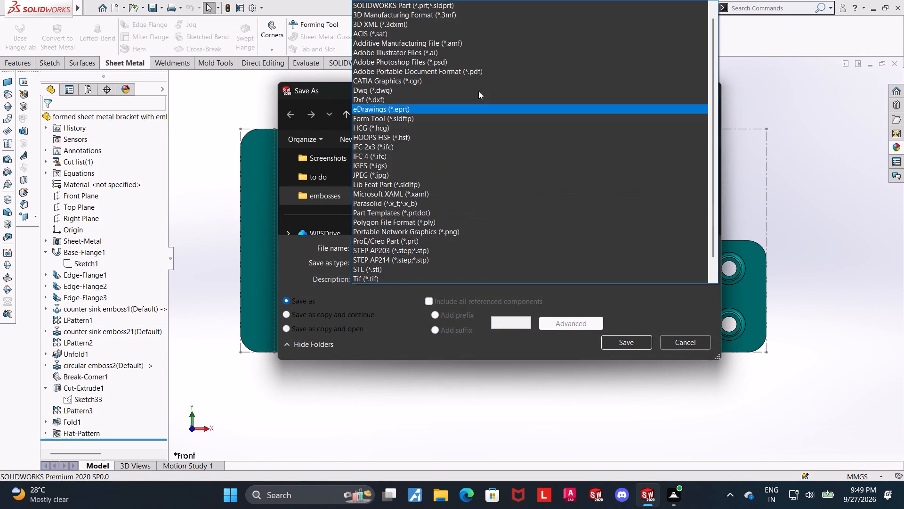
pyautogui.click(478, 68)
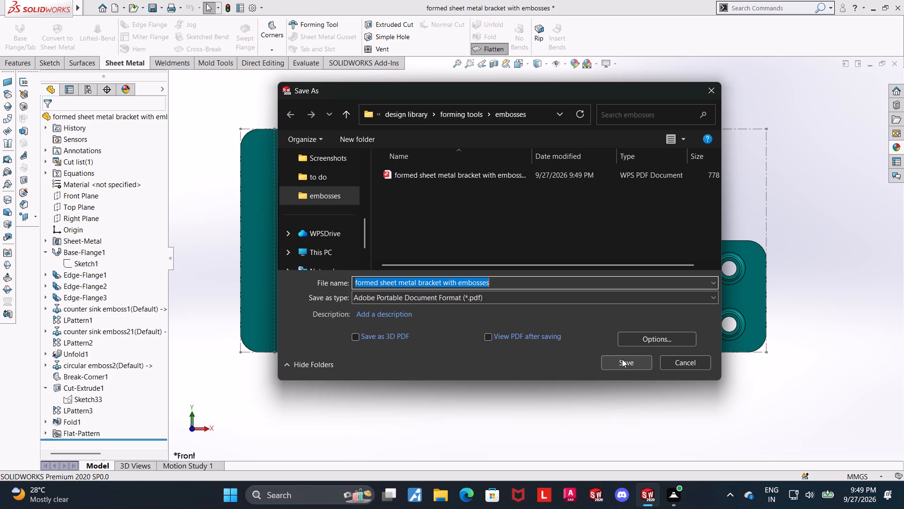
pyautogui.click(519, 286)
pyautogui.press('space')
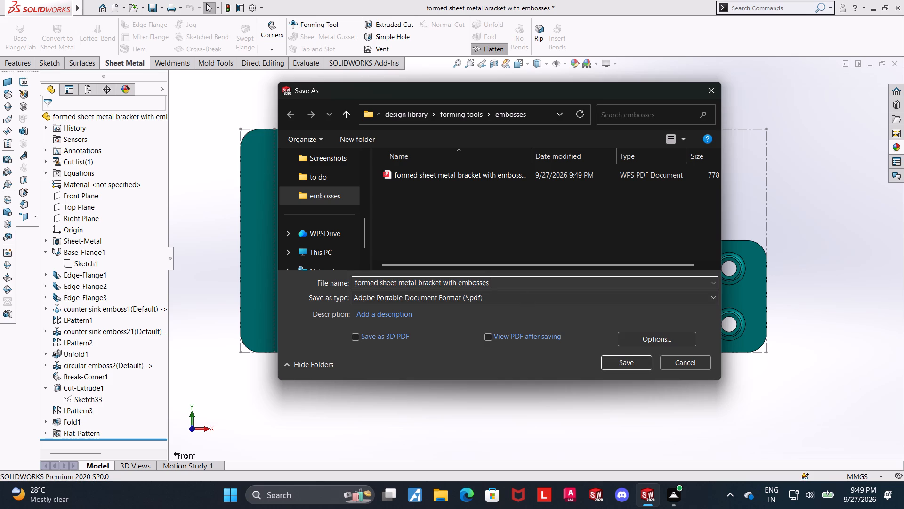
pyautogui.write('flat')
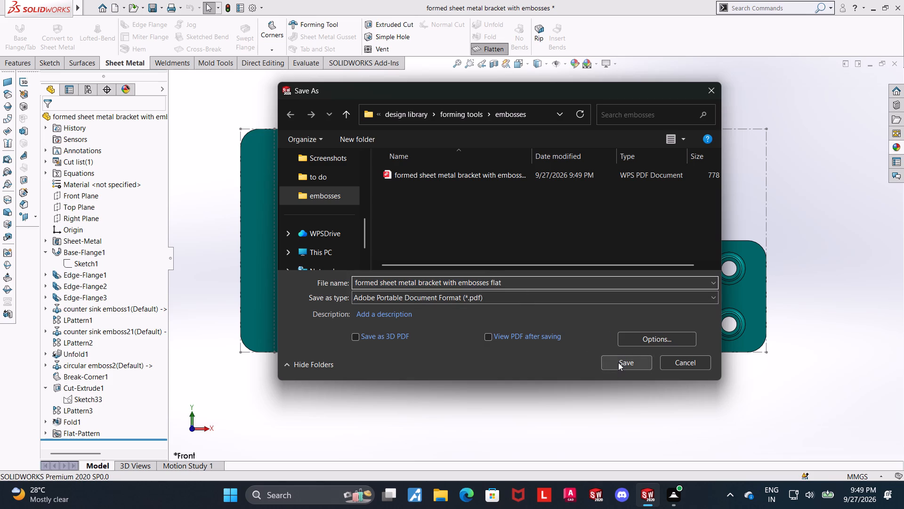
pyautogui.click(618, 362)
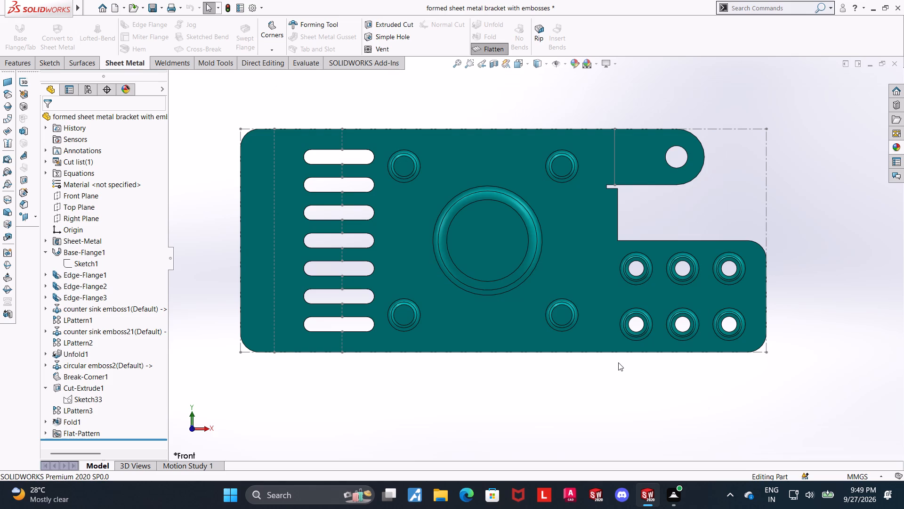